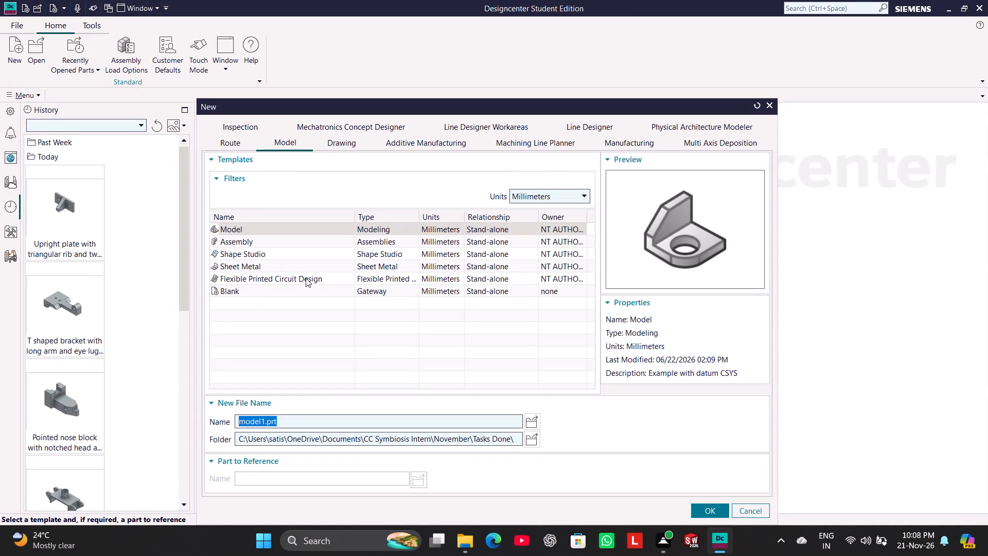
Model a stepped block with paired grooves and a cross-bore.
Try to paste a name for the new model file, and switch to the Fuji tasks folder in File Explorer.
{"action": "key", "text": "ctrl+v"}
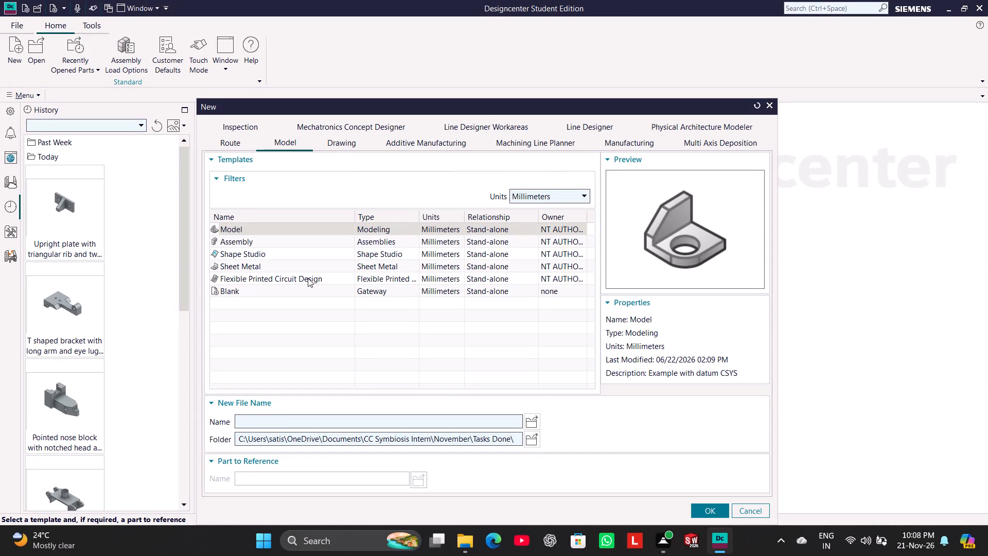
{"action": "key", "text": "ctrl+v"}
{"action": "left_click", "coordinate": [467, 537]}
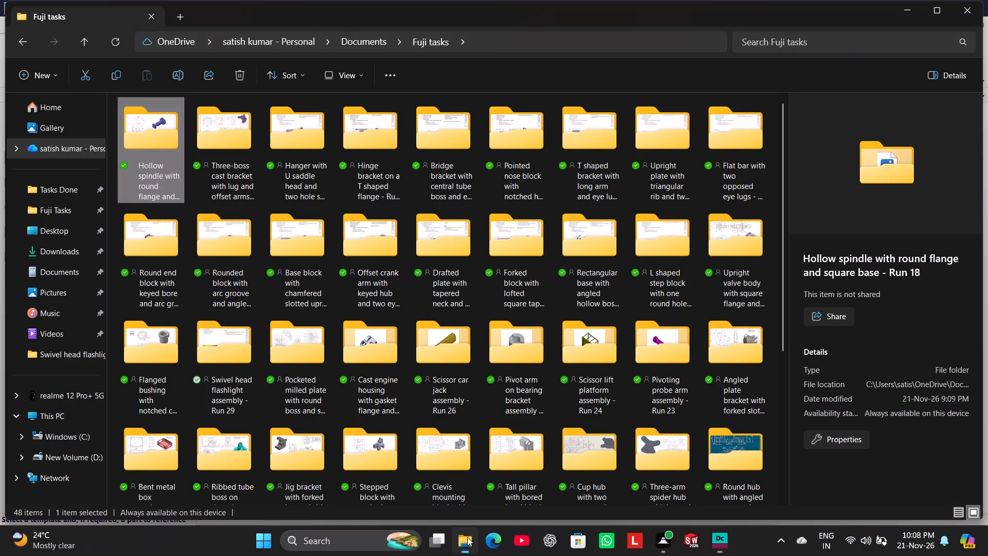
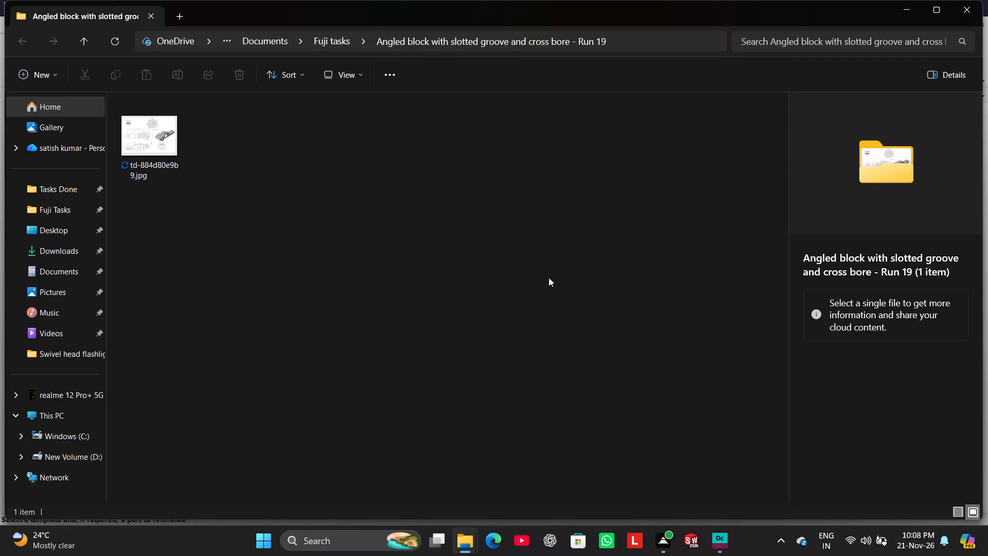
Copy the name of the "Angled block with slotted groove and cross bore - Run 19" folder in Fuji tasks.
{"action": "left_click", "coordinate": [82, 44]}
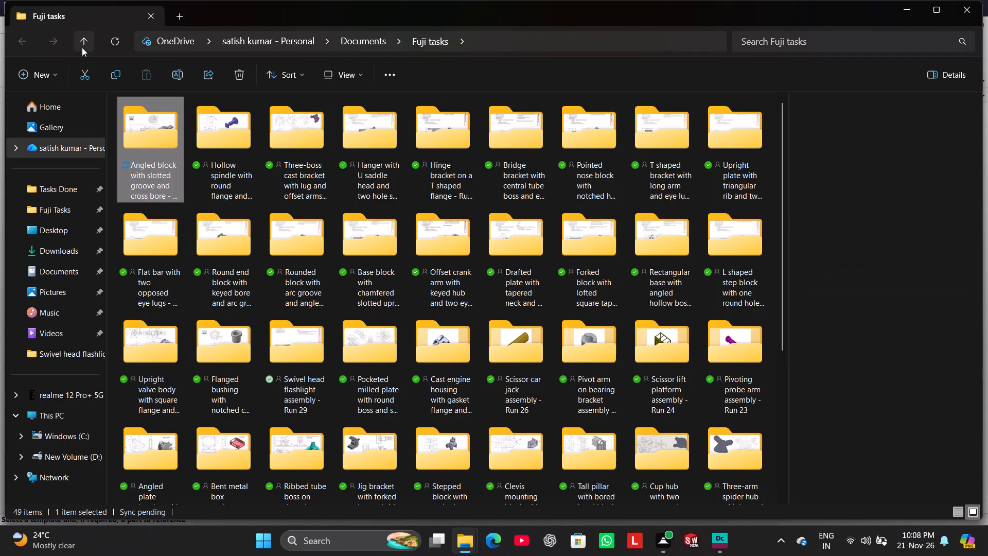
{"action": "left_click", "coordinate": [167, 135]}
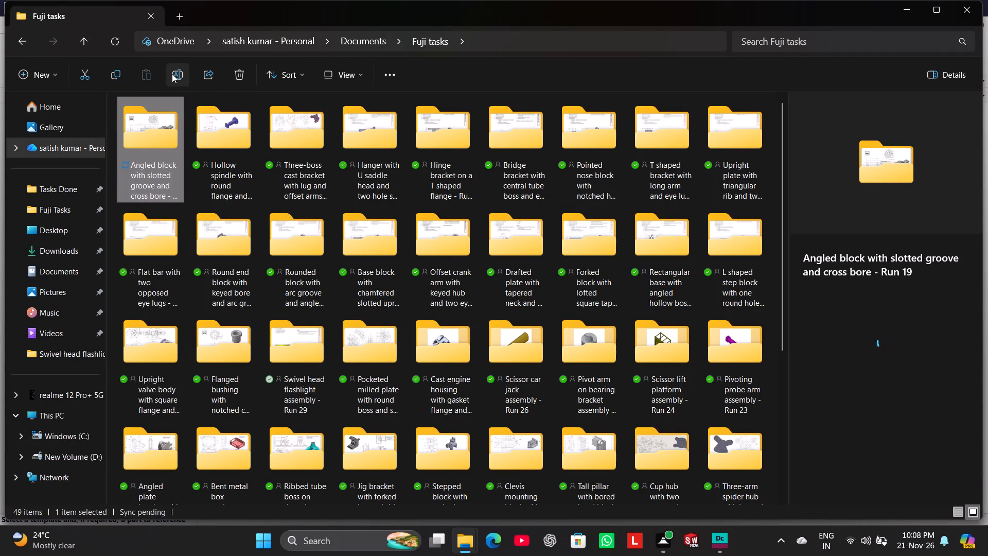
{"action": "left_click", "coordinate": [172, 74]}
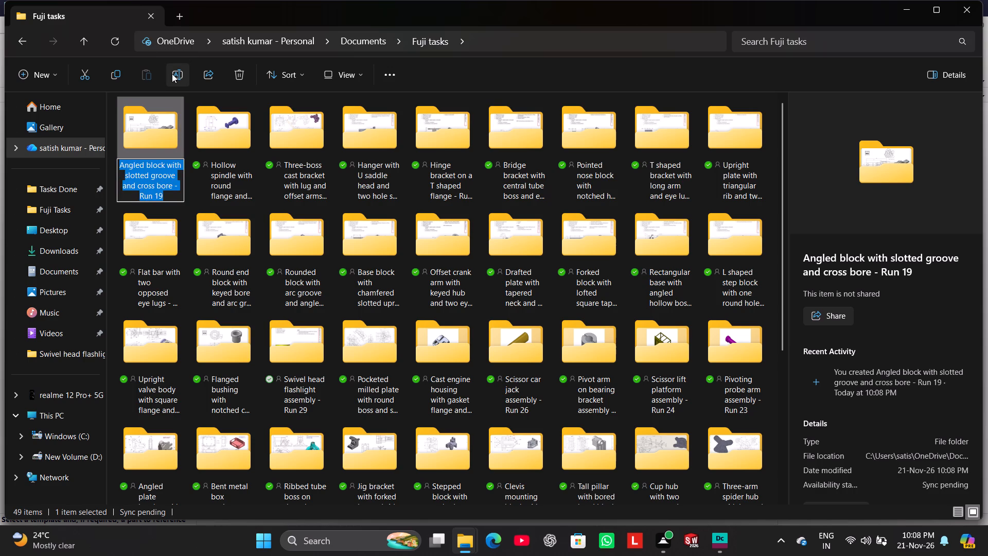
{"action": "key", "text": "ctrl+c"}
{"action": "key", "text": "ctrl+c"}
Switch to Designcenter and name the new model file "Angled block with slotted groove and cross bore", without the run number.
{"action": "left_click", "coordinate": [729, 532]}
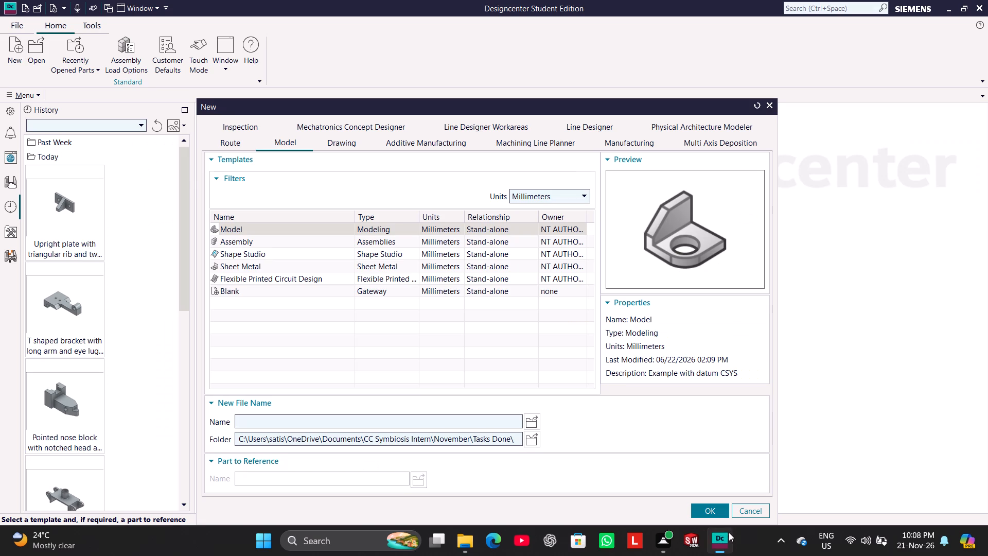
{"action": "left_click", "coordinate": [392, 419]}
{"action": "key", "text": "ctrl+v"}
{"action": "key", "text": "BackSpace"}
{"action": "key", "text": "BackSpace"}
{"action": "key", "text": "BackSpace"}
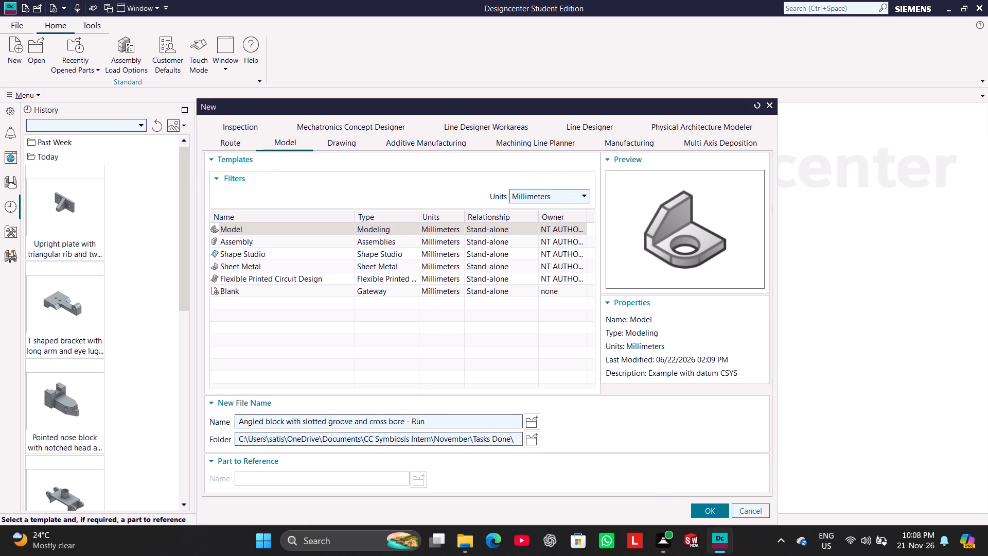
{"action": "key", "text": "BackSpace"}
{"action": "key", "text": "BackSpace"}
{"action": "key", "text": "BackSpace"}
{"action": "key", "text": "BackSpace"}
{"action": "key", "text": "BackSpace"}
{"action": "key", "text": "BackSpace"}
Copy the complete new file name and create the millimetre model part in the Tasks Done folder.
{"action": "left_click_drag", "start_coordinate": [413, 423], "coordinate": [350, 421]}
{"action": "left_click_drag", "start_coordinate": [350, 421], "coordinate": [233, 416]}
{"action": "key", "text": "ctrl+c"}
{"action": "left_click_drag", "start_coordinate": [246, 446], "coordinate": [497, 489]}
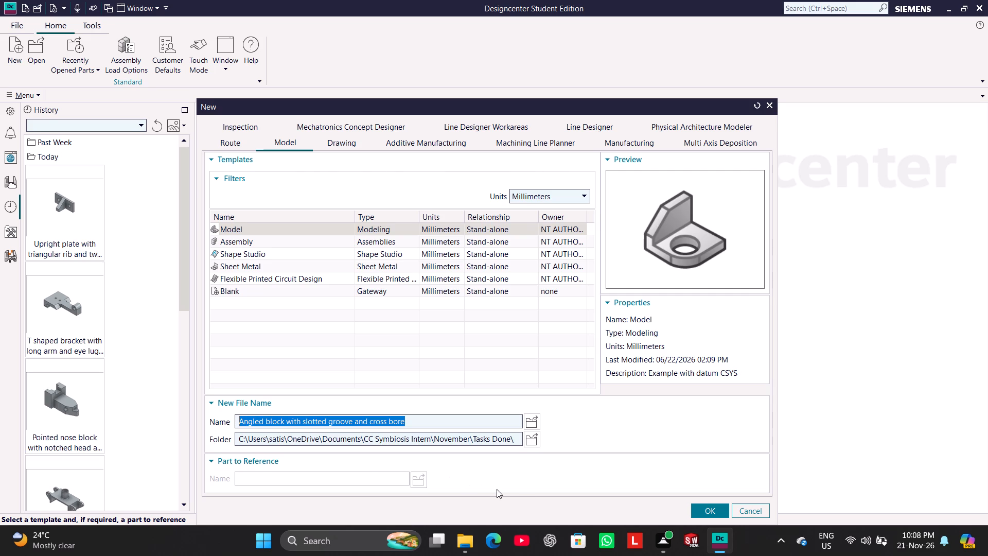
{"action": "left_click_drag", "start_coordinate": [497, 489], "coordinate": [499, 490]}
{"action": "left_click", "coordinate": [707, 503]}
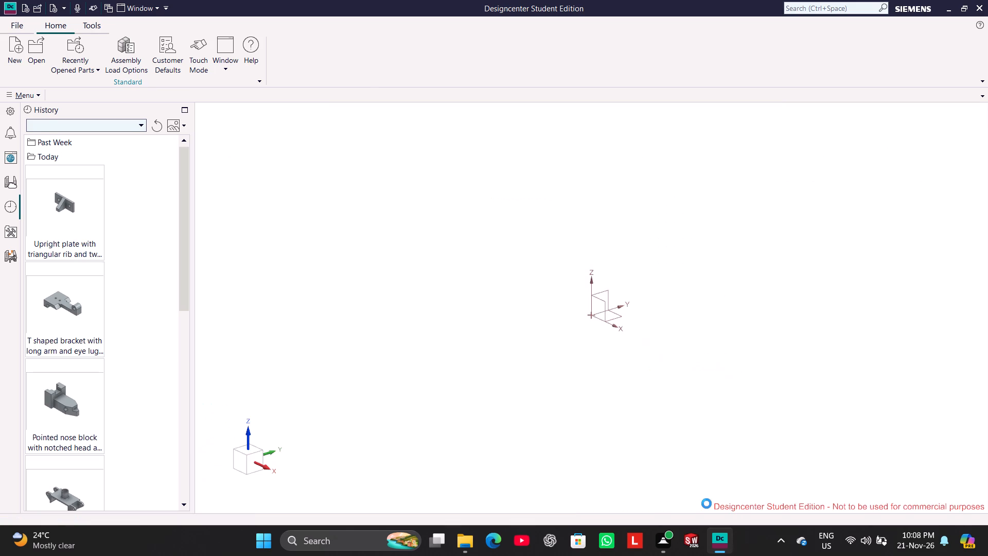
Start recording a C# journal named "Angled block with slotted groove and cross bore" in the Tasks Done folder.
{"action": "left_click", "coordinate": [403, 19]}
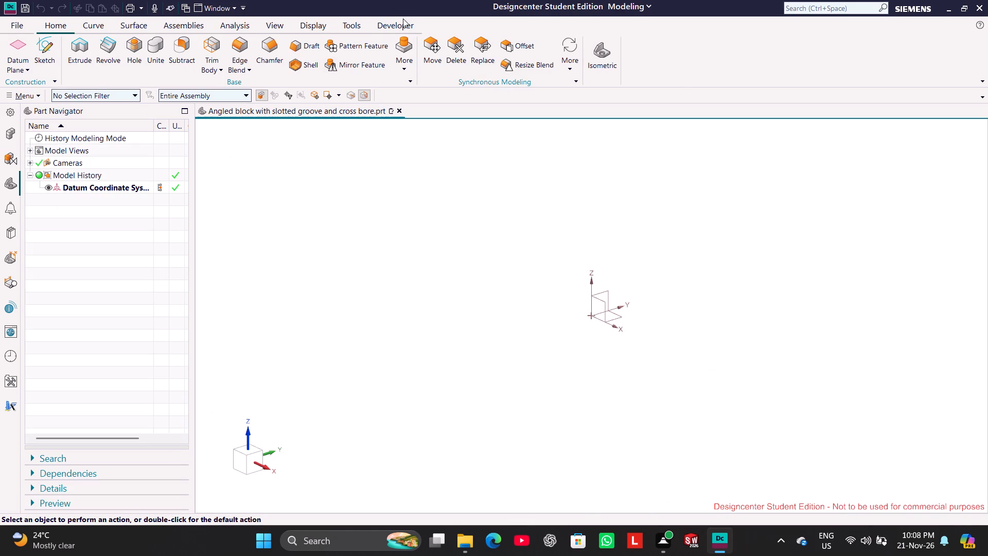
{"action": "left_click", "coordinate": [480, 51]}
{"action": "left_click", "coordinate": [306, 335]}
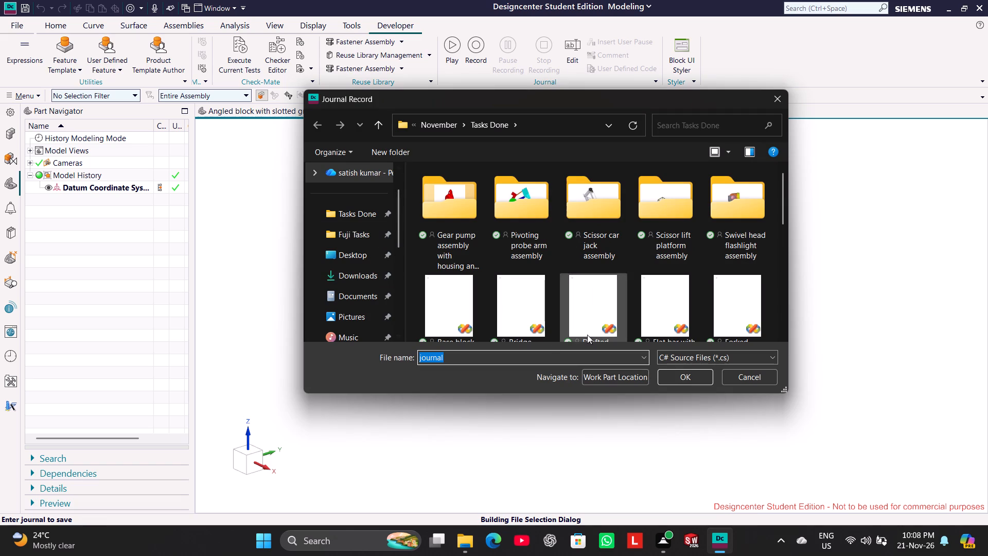
{"action": "right_click", "coordinate": [537, 356]}
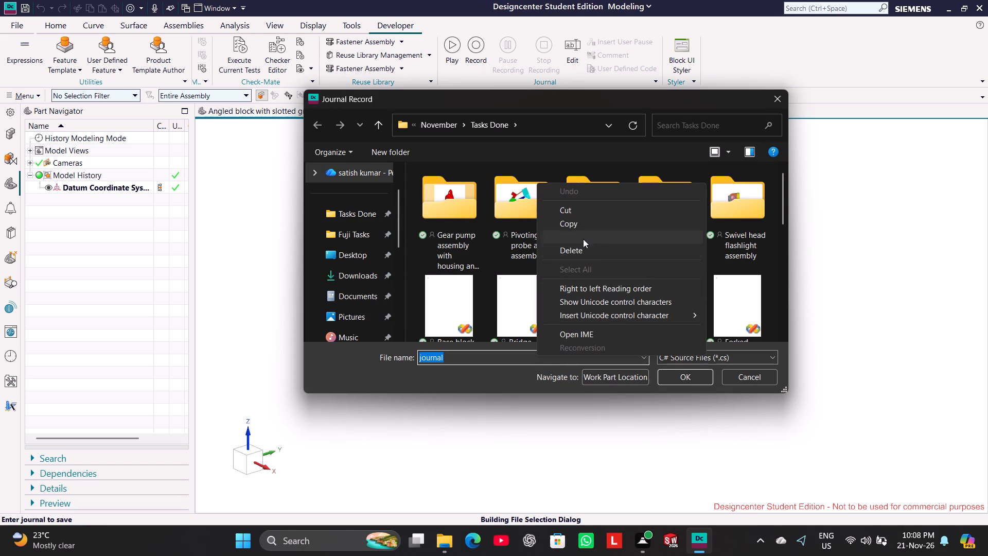
{"action": "left_click", "coordinate": [583, 233]}
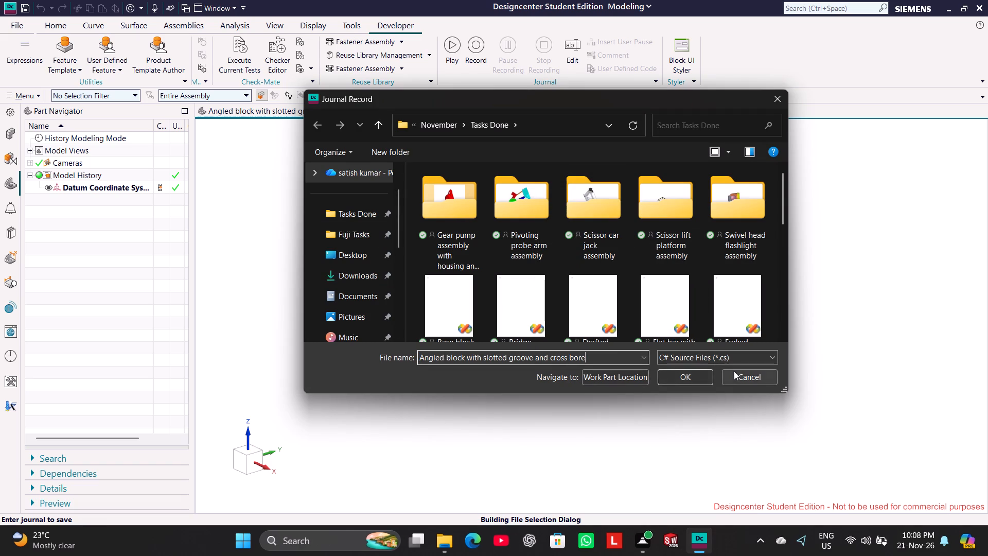
{"action": "left_click", "coordinate": [710, 377]}
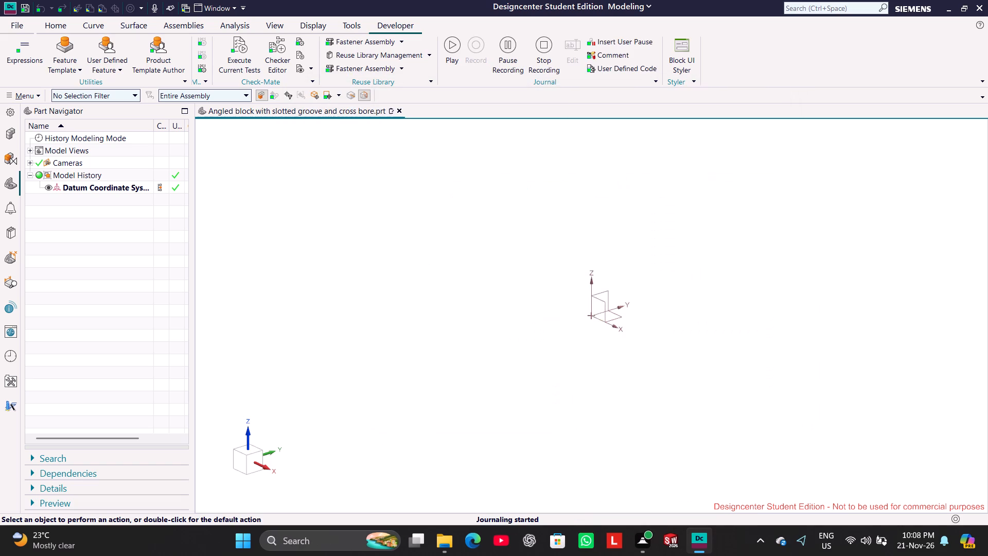
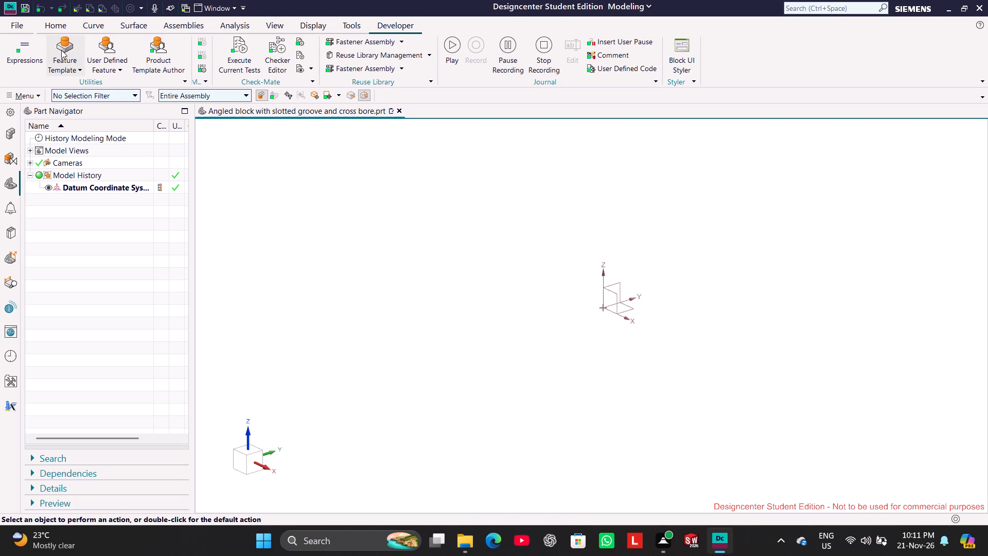
Start a new sketch on the Right principal plane.
{"action": "left_click", "coordinate": [57, 29]}
{"action": "left_click", "coordinate": [46, 57]}
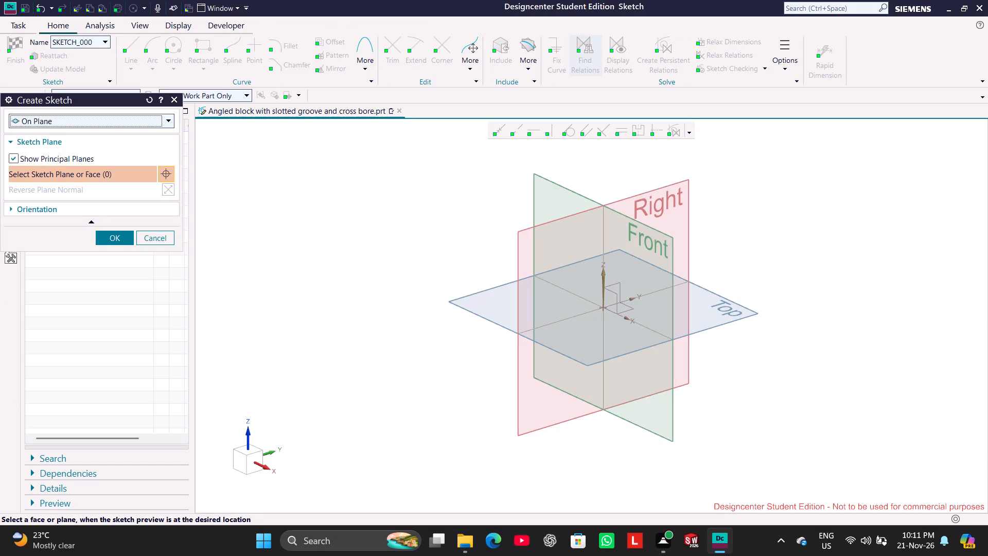
{"action": "left_click", "coordinate": [661, 186]}
{"action": "left_click", "coordinate": [111, 232]}
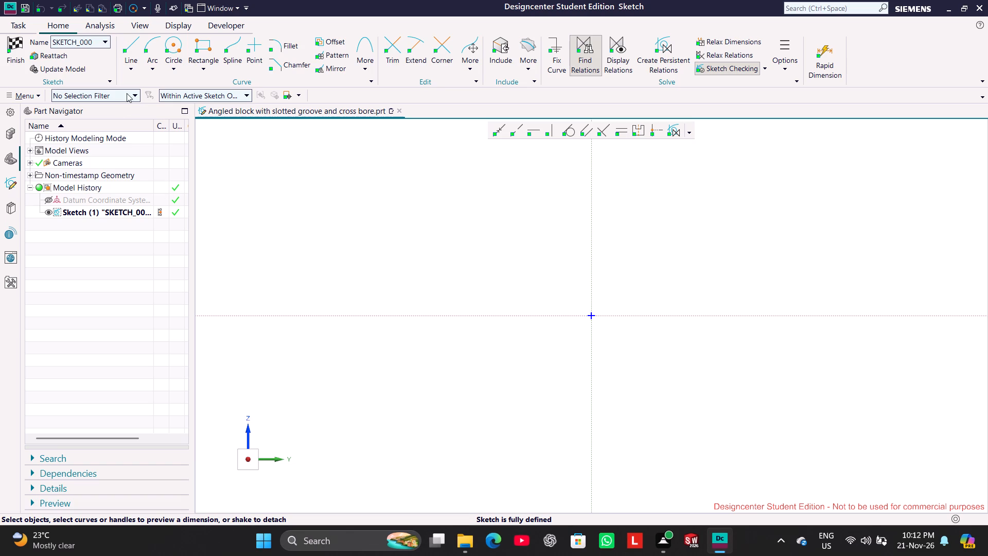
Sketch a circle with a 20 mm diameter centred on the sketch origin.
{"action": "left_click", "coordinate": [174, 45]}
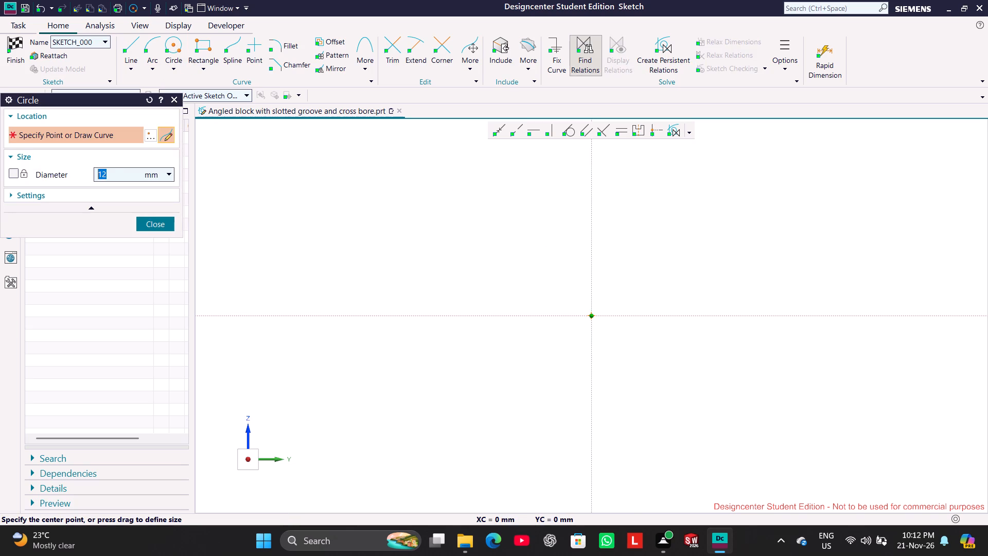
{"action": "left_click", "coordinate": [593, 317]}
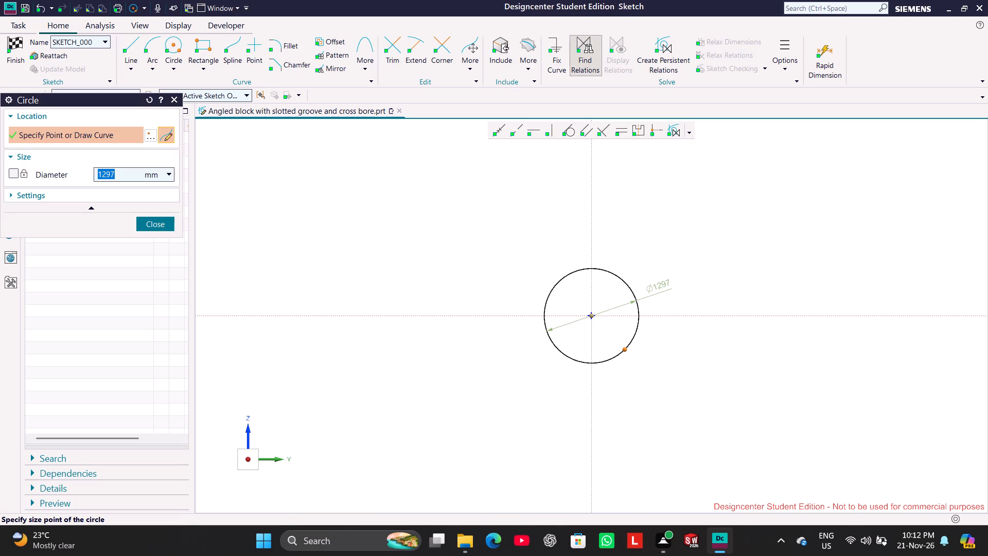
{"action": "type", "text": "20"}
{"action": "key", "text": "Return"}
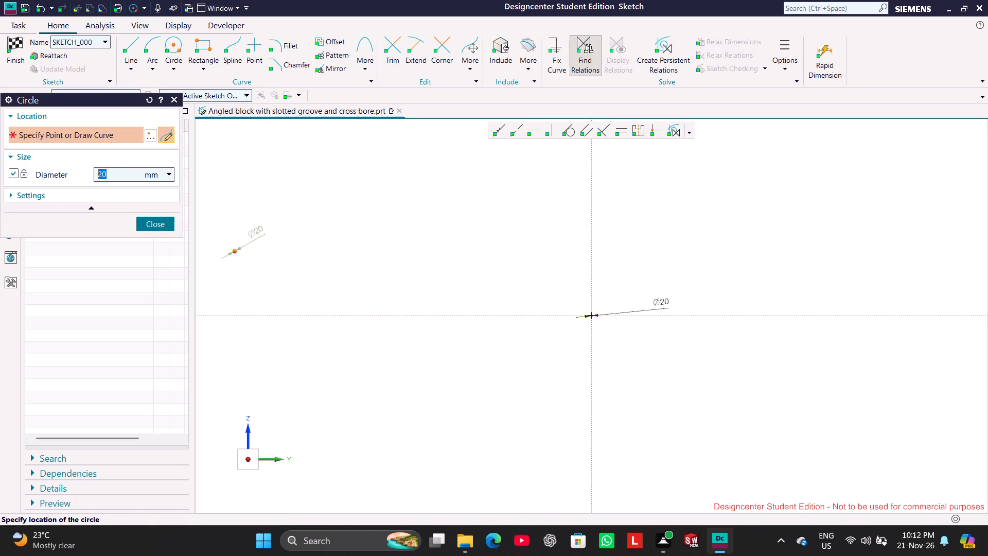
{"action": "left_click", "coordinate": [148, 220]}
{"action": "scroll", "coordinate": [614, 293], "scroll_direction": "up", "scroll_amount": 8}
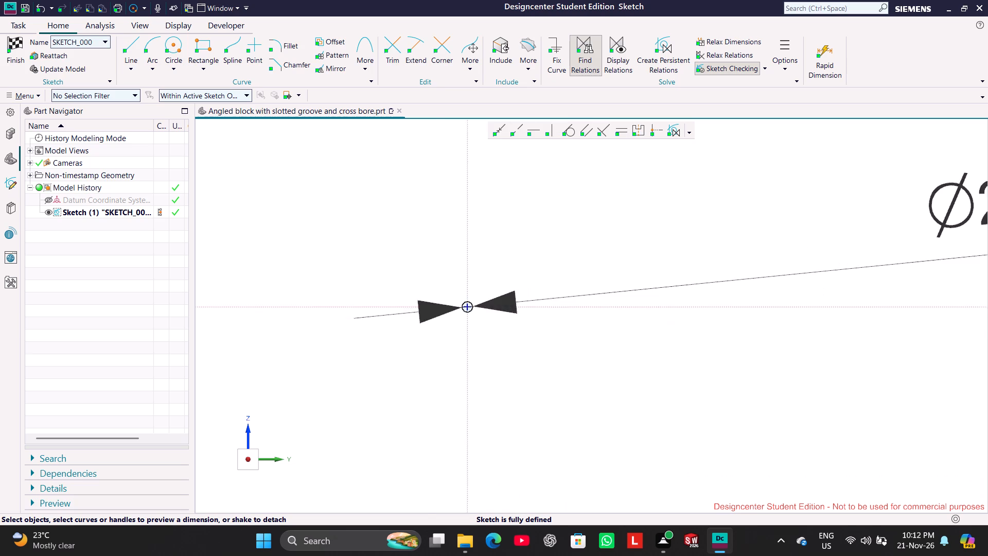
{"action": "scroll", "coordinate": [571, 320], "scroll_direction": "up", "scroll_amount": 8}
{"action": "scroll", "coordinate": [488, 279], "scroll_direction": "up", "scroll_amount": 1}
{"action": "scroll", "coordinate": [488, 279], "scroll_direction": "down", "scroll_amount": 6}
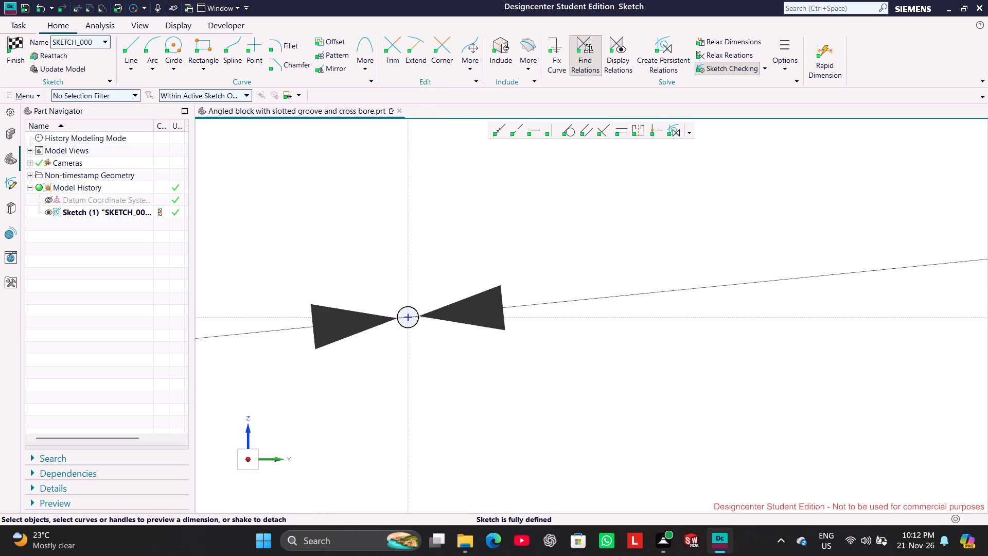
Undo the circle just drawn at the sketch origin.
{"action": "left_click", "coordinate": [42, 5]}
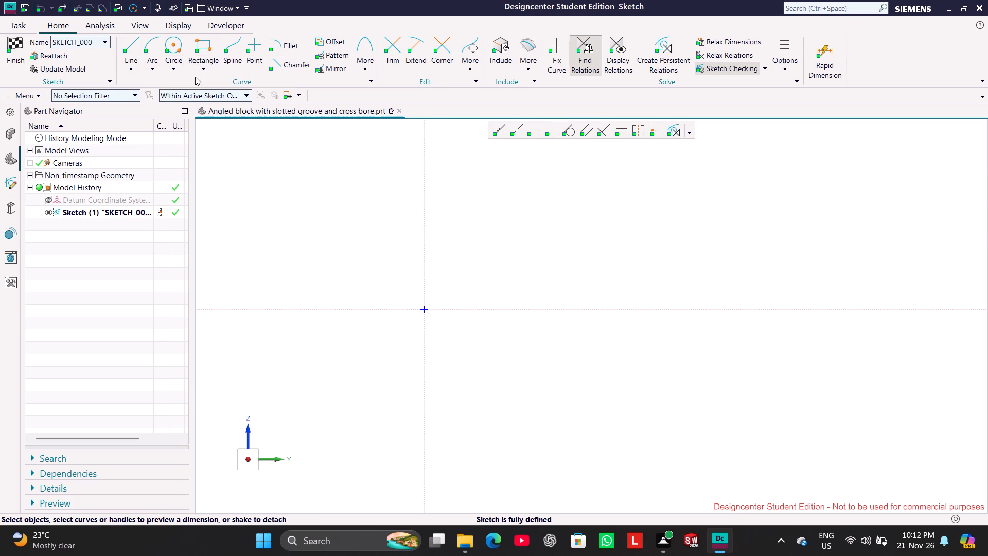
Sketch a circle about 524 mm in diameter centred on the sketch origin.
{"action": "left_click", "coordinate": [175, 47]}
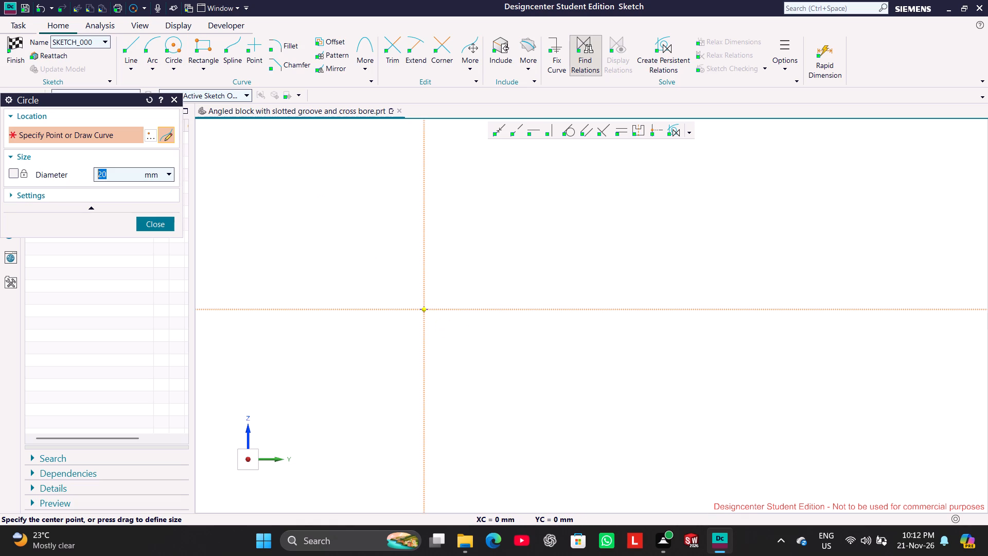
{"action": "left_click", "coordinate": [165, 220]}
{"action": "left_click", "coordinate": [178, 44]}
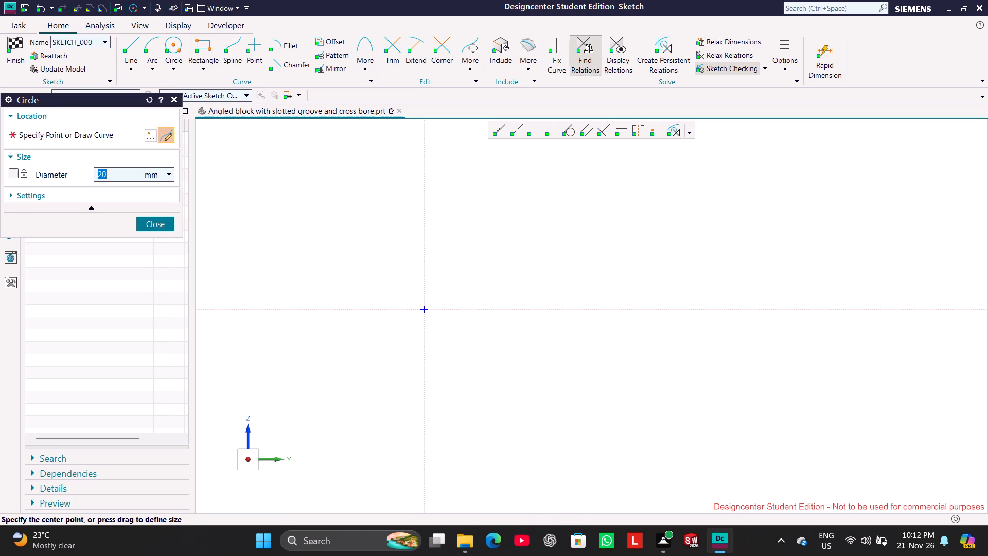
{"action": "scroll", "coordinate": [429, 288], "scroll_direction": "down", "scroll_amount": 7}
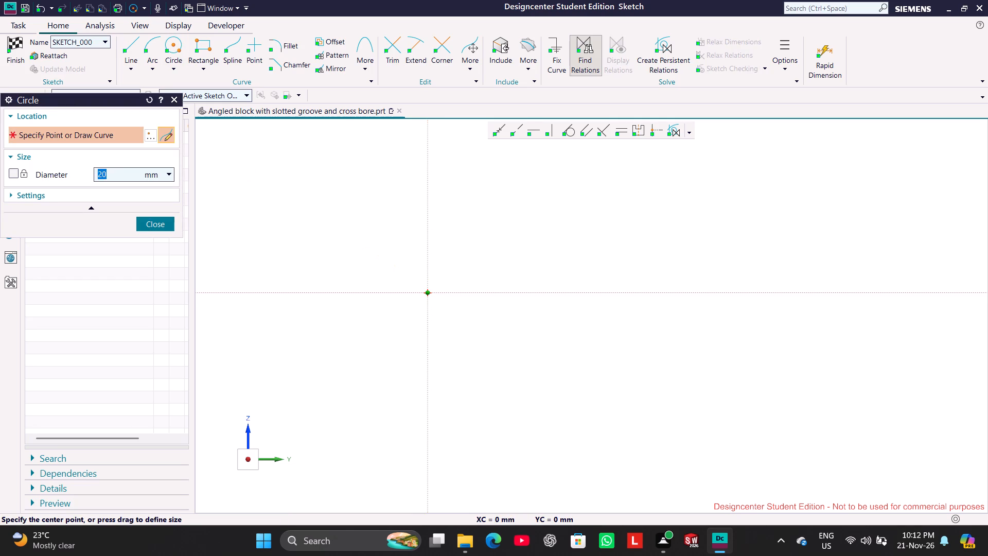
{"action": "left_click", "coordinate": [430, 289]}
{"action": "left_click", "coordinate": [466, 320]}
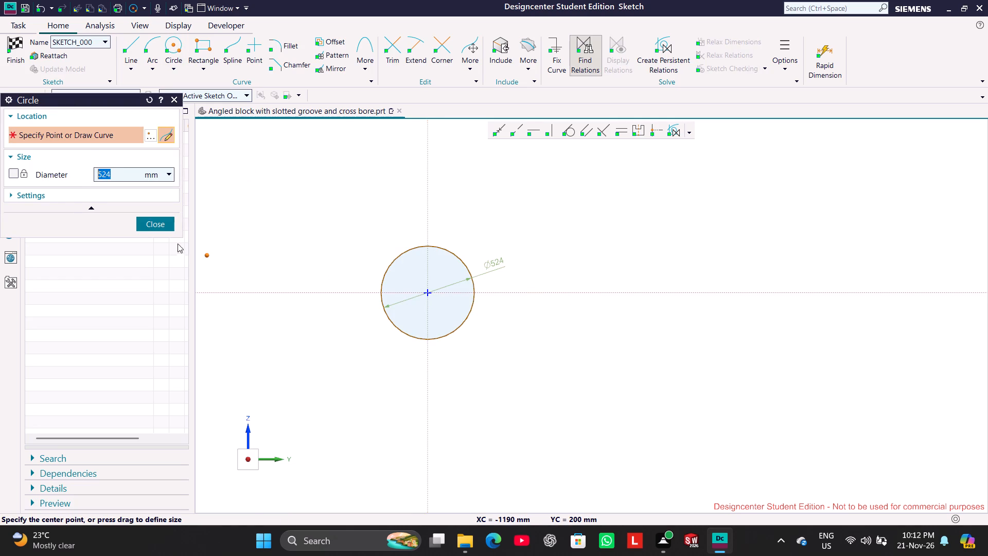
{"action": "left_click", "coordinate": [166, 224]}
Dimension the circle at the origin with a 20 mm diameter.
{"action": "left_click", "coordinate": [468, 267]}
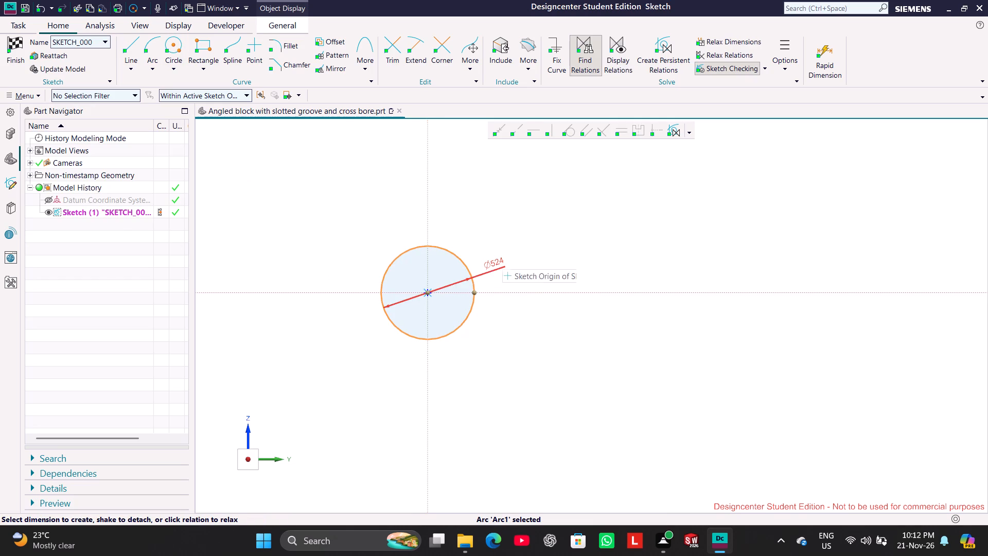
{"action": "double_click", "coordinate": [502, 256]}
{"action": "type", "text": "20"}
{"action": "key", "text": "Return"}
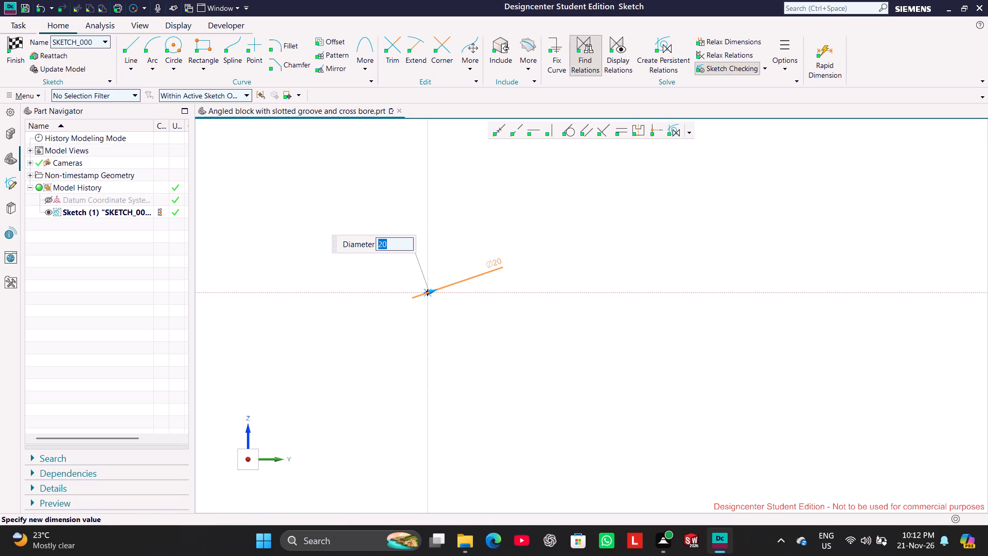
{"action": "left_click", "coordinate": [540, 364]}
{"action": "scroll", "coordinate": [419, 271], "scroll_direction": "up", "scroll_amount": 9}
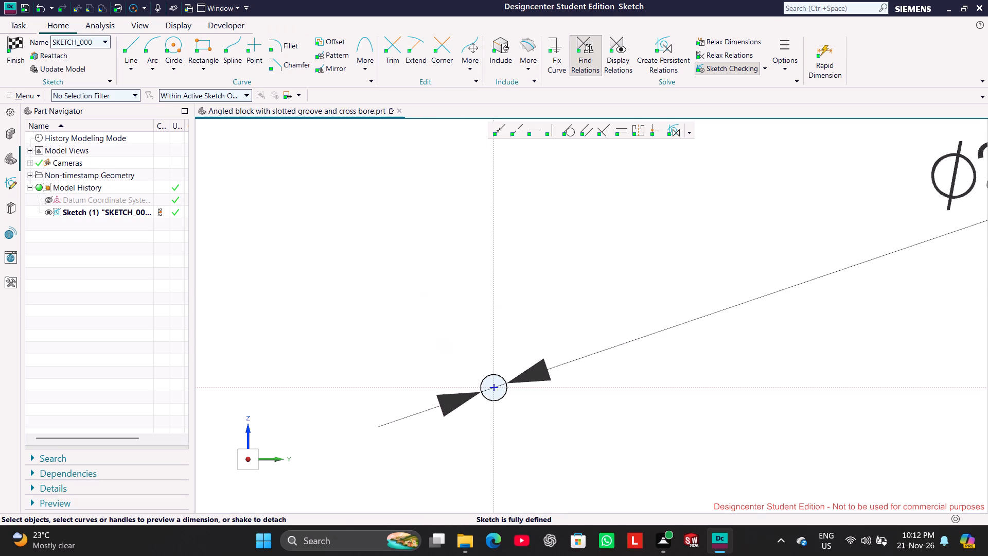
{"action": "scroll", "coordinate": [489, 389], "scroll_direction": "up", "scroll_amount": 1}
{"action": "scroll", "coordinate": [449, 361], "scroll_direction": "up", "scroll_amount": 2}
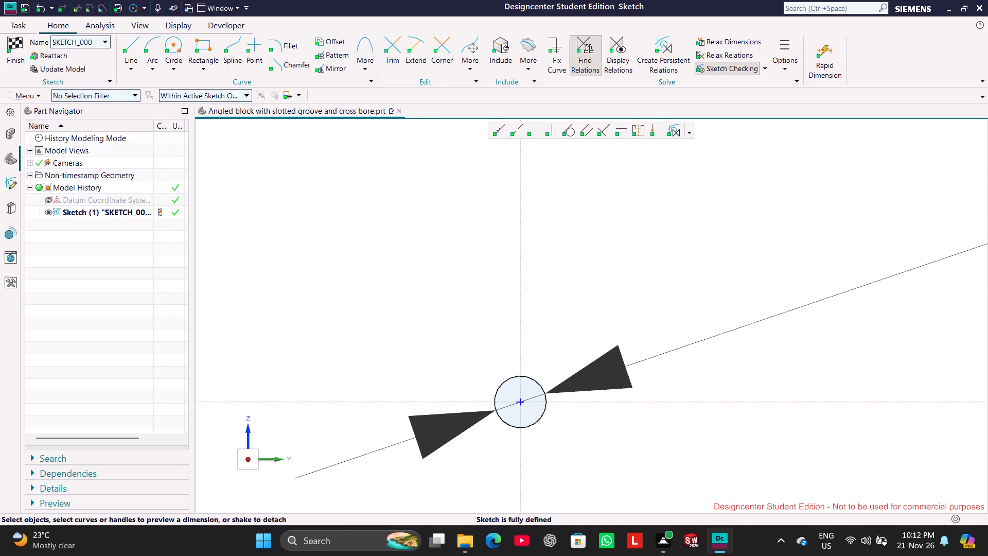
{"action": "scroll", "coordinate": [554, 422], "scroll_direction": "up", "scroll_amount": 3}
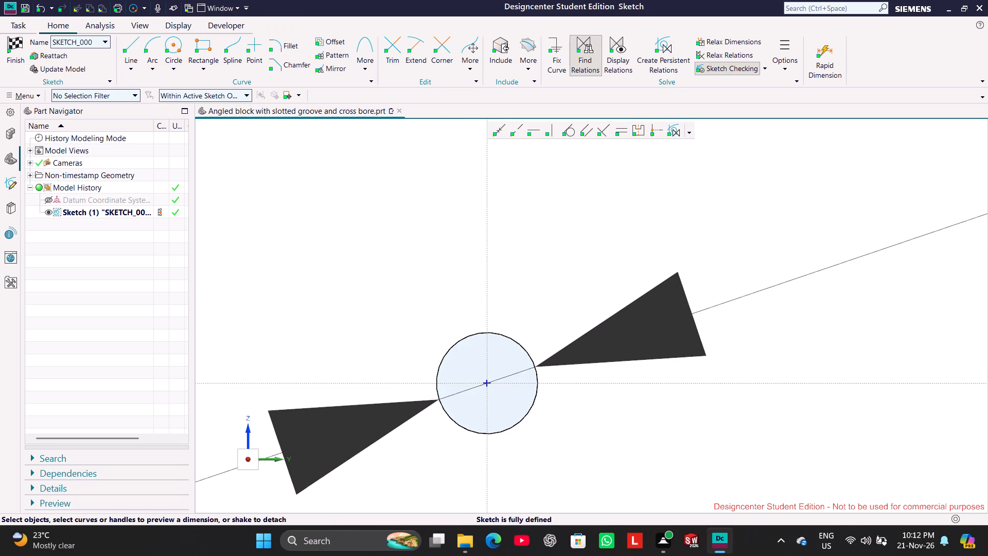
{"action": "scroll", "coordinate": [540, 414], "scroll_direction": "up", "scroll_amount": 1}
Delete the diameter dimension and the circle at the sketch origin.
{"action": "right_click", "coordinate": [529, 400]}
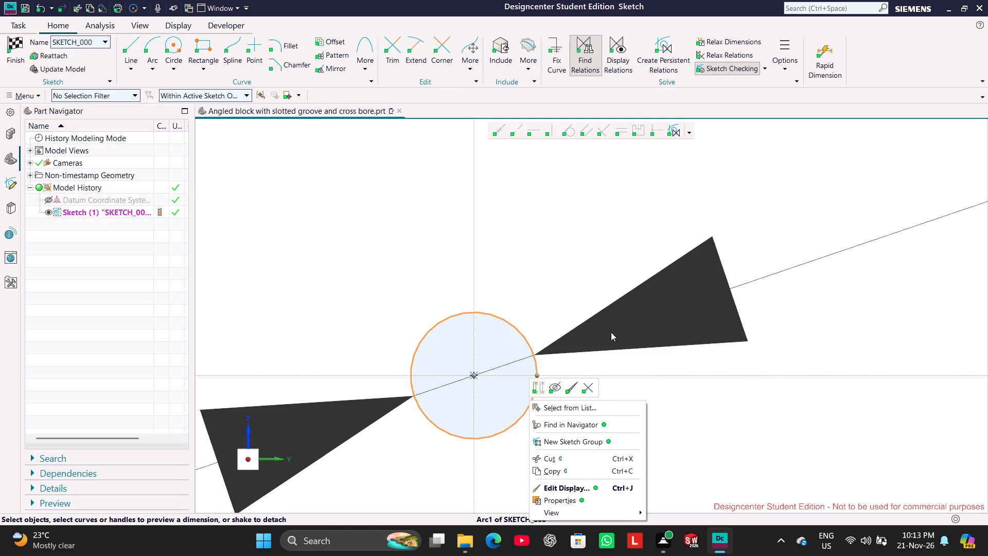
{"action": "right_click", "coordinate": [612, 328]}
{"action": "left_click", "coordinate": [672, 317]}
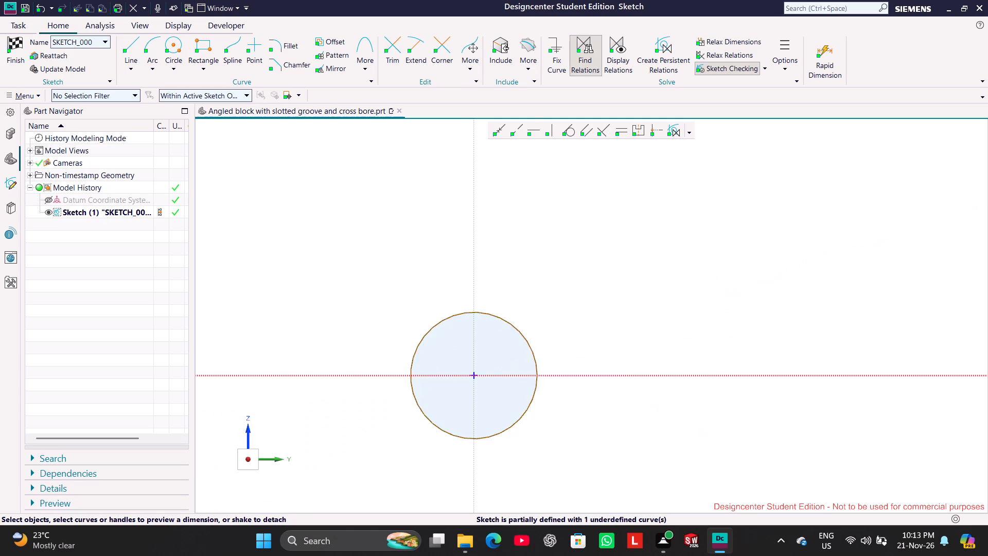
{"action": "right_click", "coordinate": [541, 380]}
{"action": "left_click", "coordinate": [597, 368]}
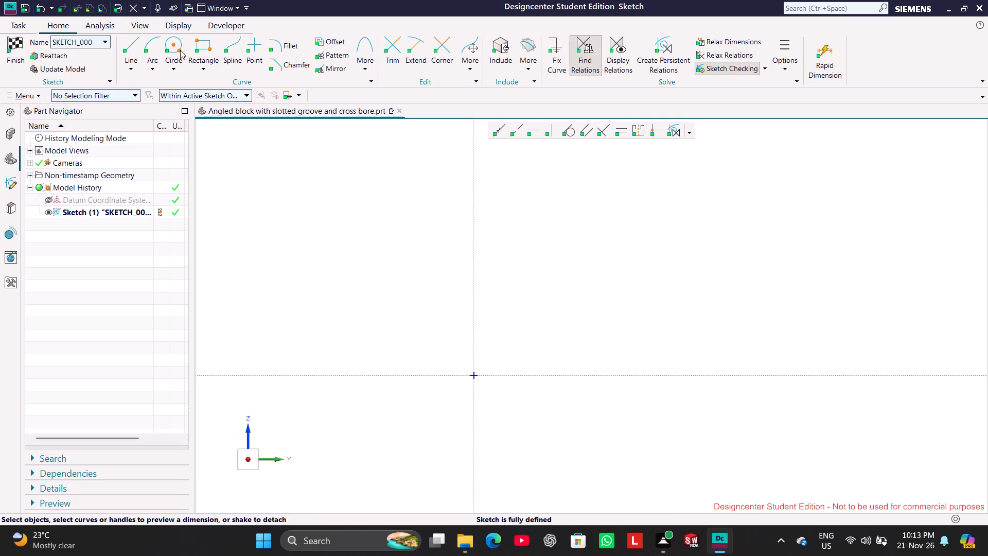
Sketch a circle about 20 mm in diameter centred on the sketch origin.
{"action": "left_click", "coordinate": [171, 46]}
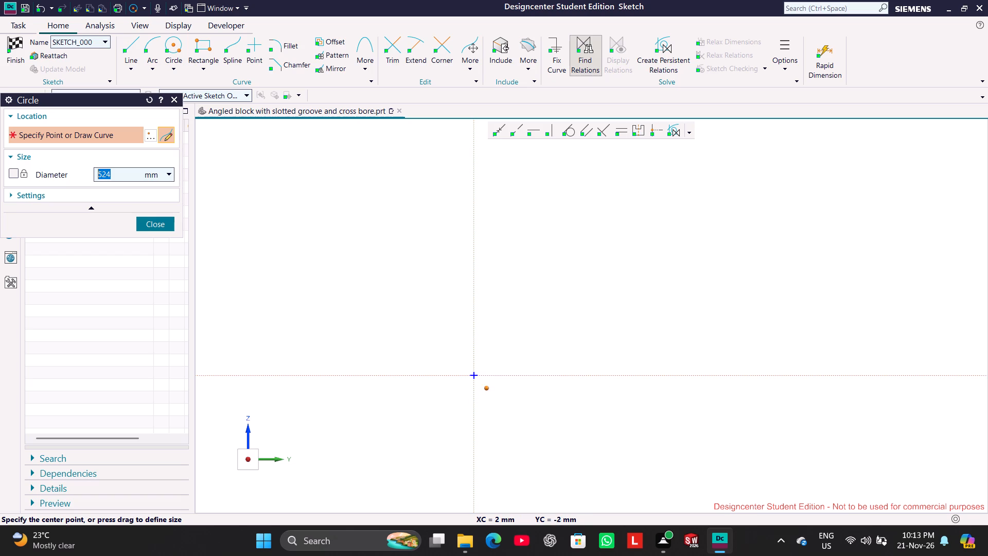
{"action": "left_click", "coordinate": [476, 374]}
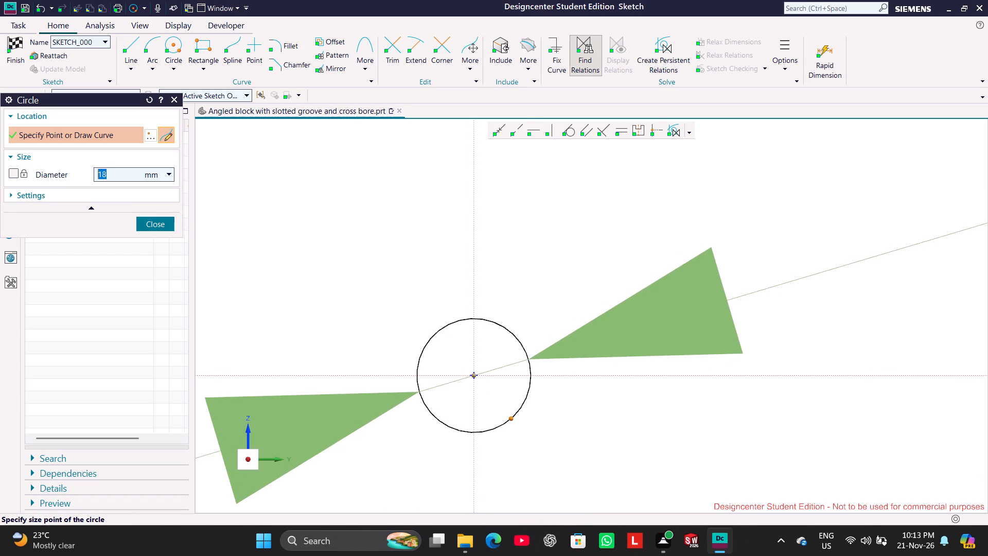
{"action": "left_click", "coordinate": [514, 425]}
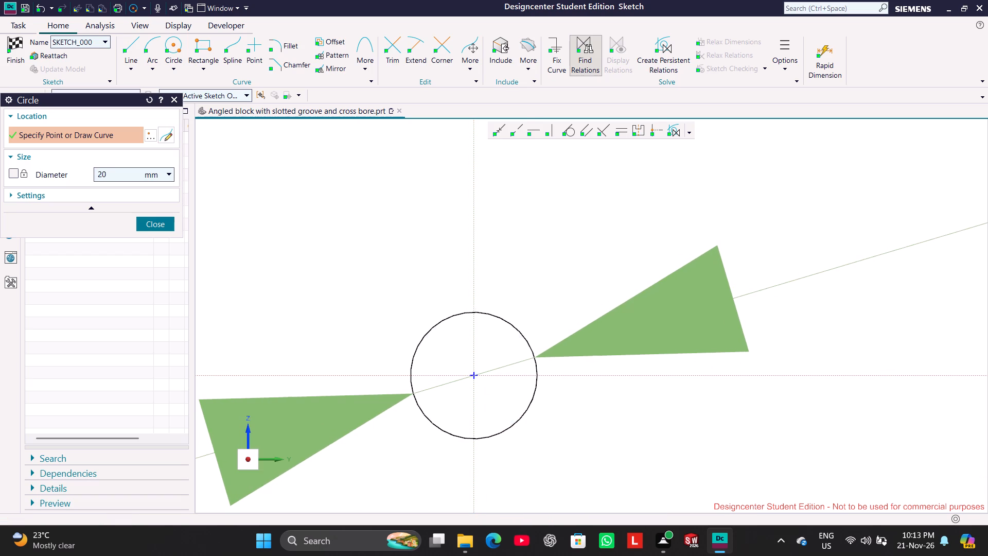
{"action": "left_click", "coordinate": [167, 223]}
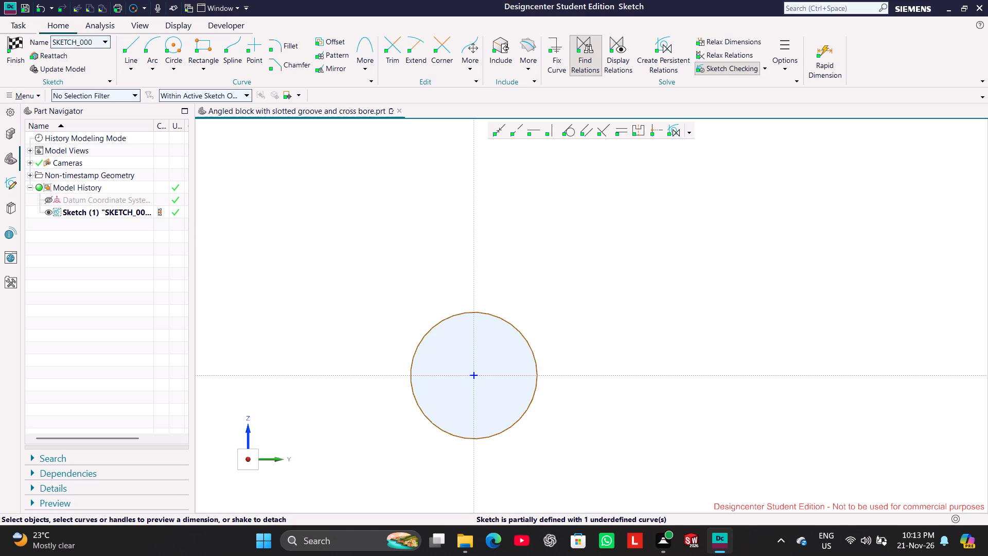
Add a driving diameter dimension of 20 mm to the circle at the origin.
{"action": "left_click", "coordinate": [515, 322]}
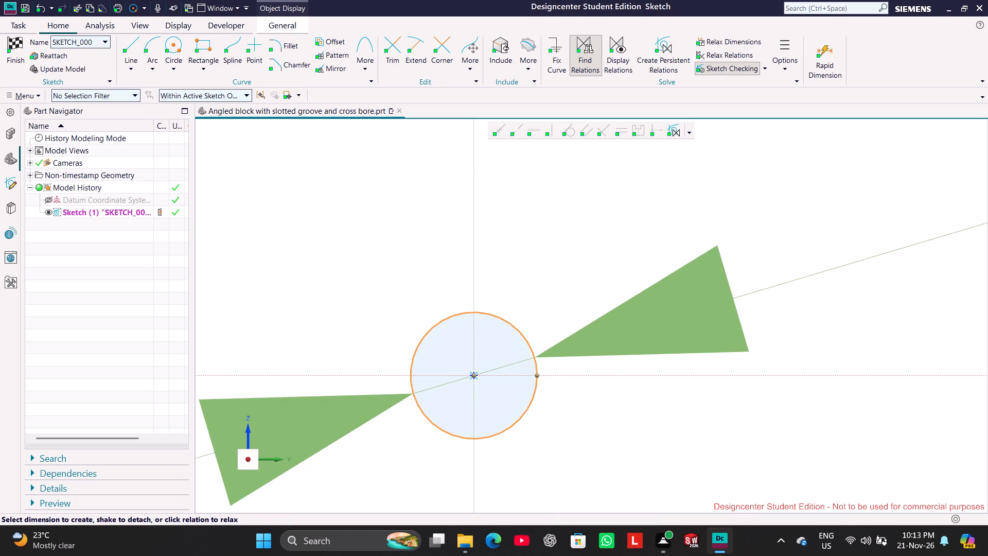
{"action": "left_click", "coordinate": [658, 337]}
{"action": "scroll", "coordinate": [605, 406], "scroll_direction": "down", "scroll_amount": 6}
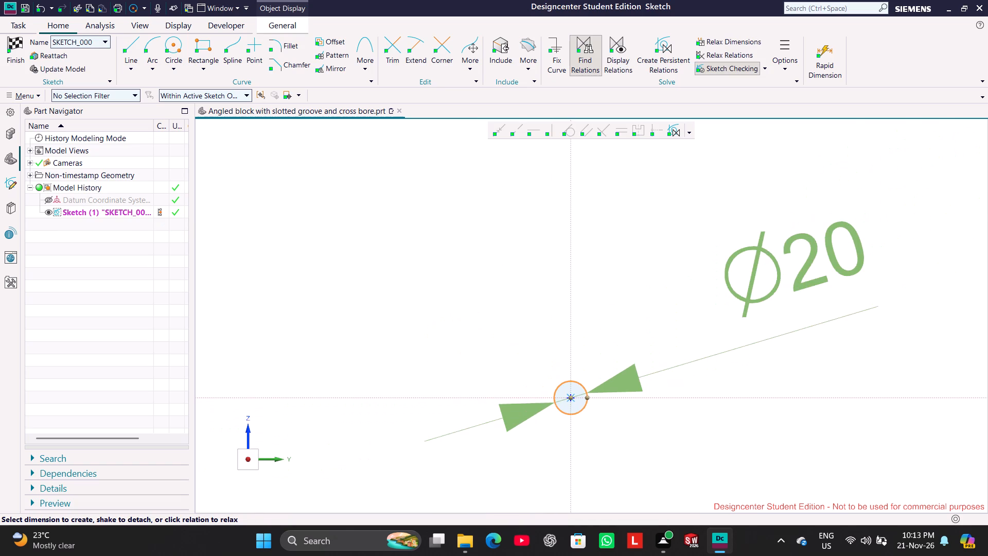
{"action": "left_click", "coordinate": [435, 304]}
{"action": "left_click", "coordinate": [588, 394]}
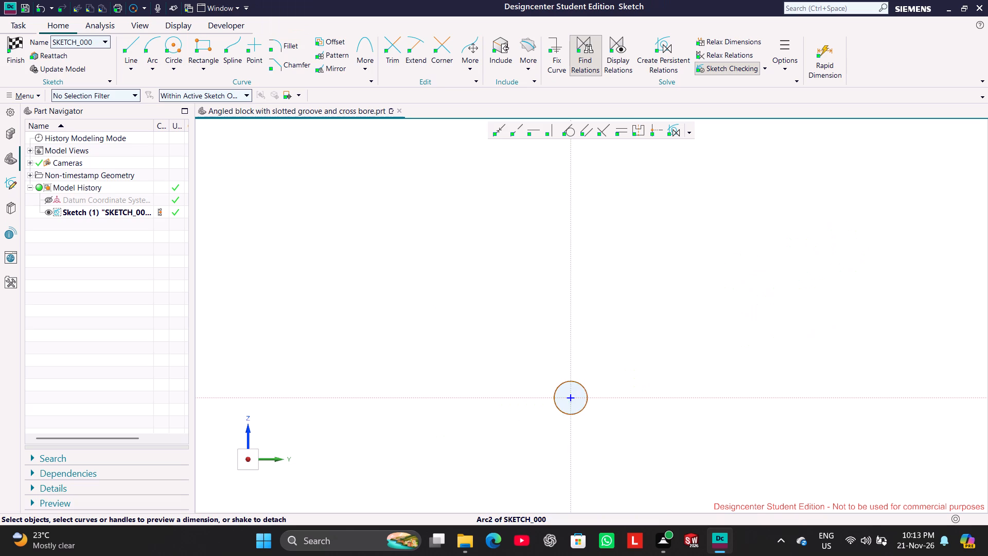
{"action": "left_click", "coordinate": [639, 372]}
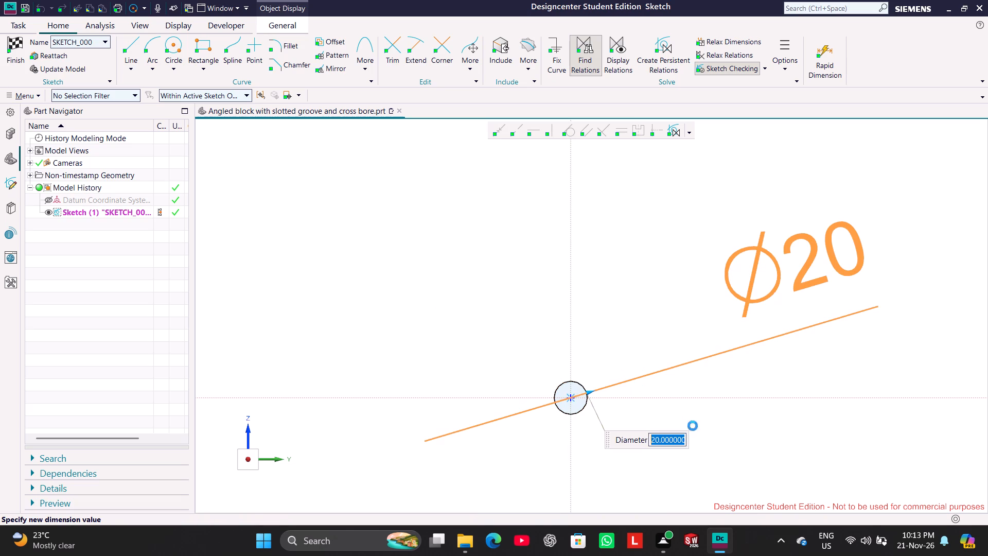
{"action": "left_click", "coordinate": [685, 432]}
{"action": "left_click", "coordinate": [732, 407]}
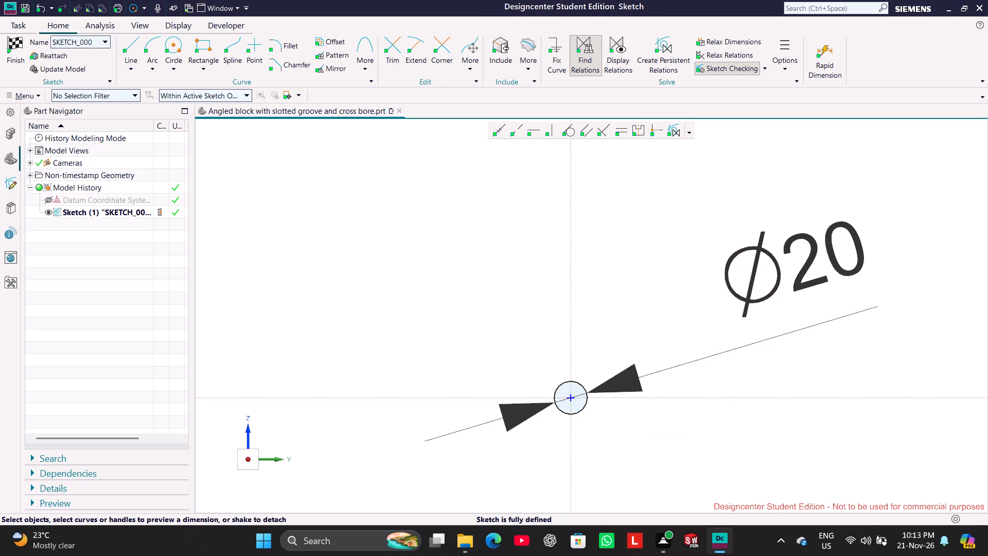
Reposition the circle's diameter dimension so its leader runs more steeply above the circle.
{"action": "left_click_drag", "start_coordinate": [784, 261], "coordinate": [652, 231]}
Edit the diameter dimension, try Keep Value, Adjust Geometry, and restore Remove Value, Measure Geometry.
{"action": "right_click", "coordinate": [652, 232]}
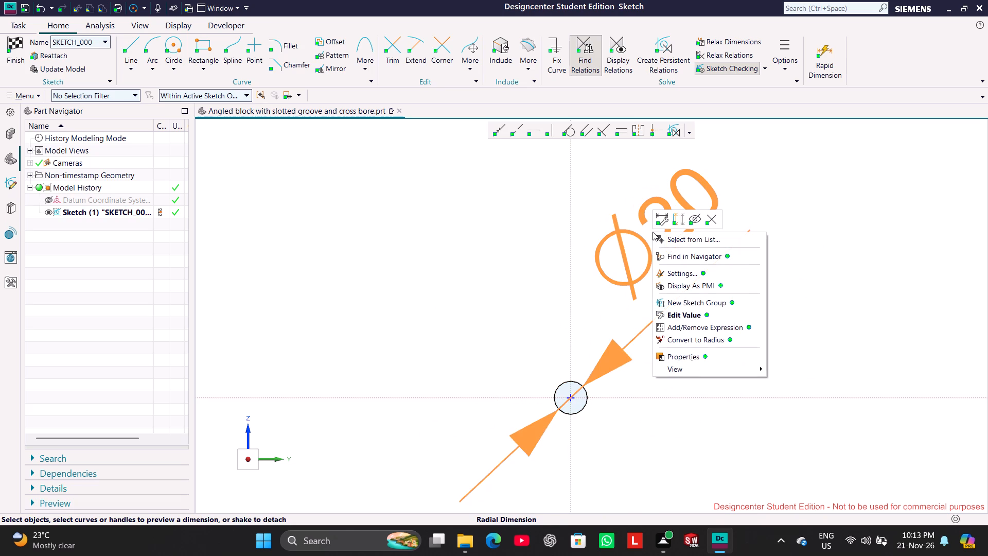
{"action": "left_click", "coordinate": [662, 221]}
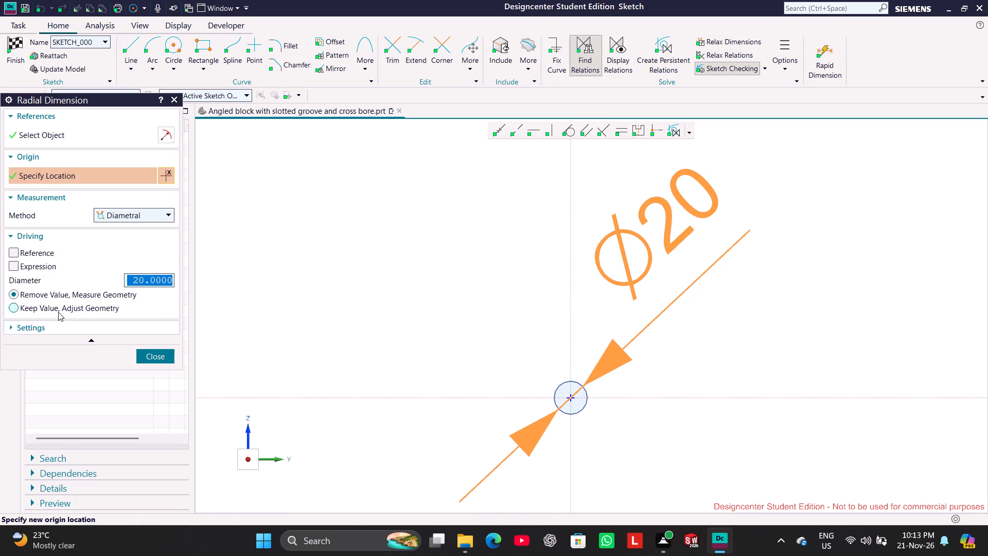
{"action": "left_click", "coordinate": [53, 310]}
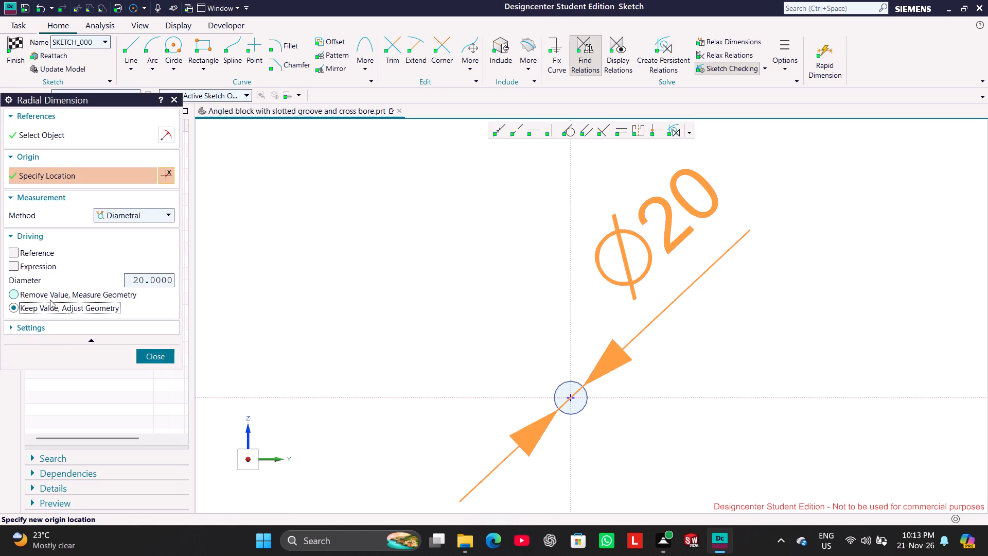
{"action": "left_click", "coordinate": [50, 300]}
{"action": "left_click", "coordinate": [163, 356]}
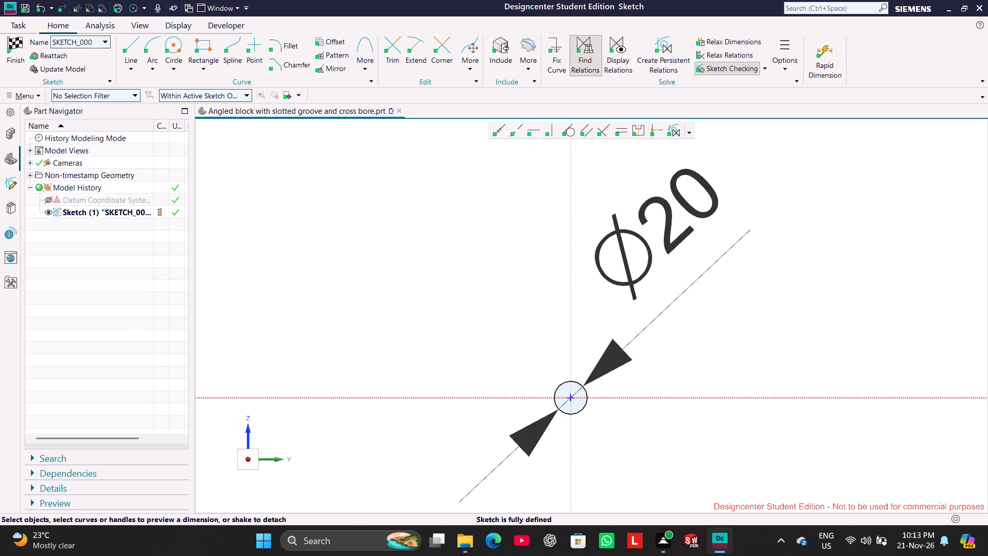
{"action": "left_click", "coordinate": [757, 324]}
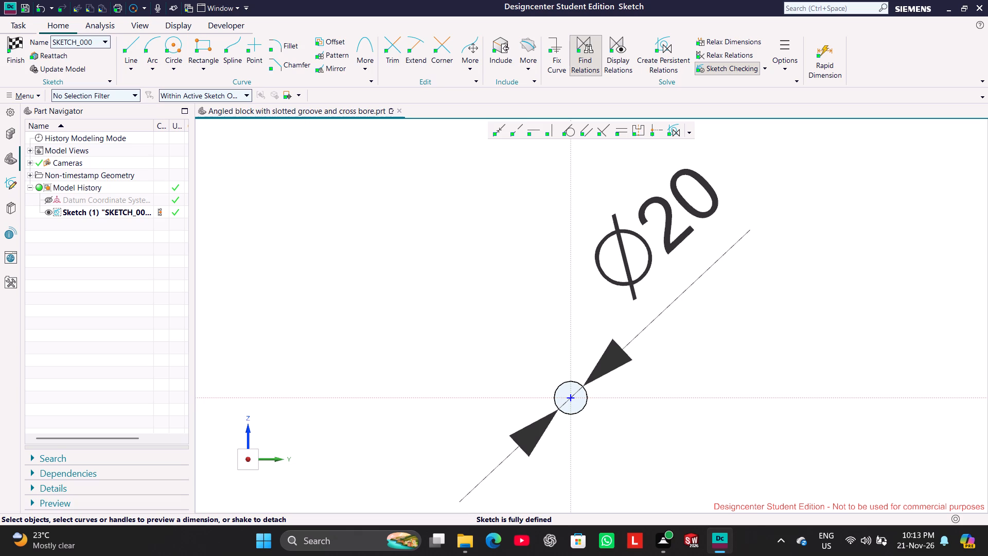
Delete the 20 mm diameter dimension and the circle at the origin from the sketch.
{"action": "right_click", "coordinate": [657, 249]}
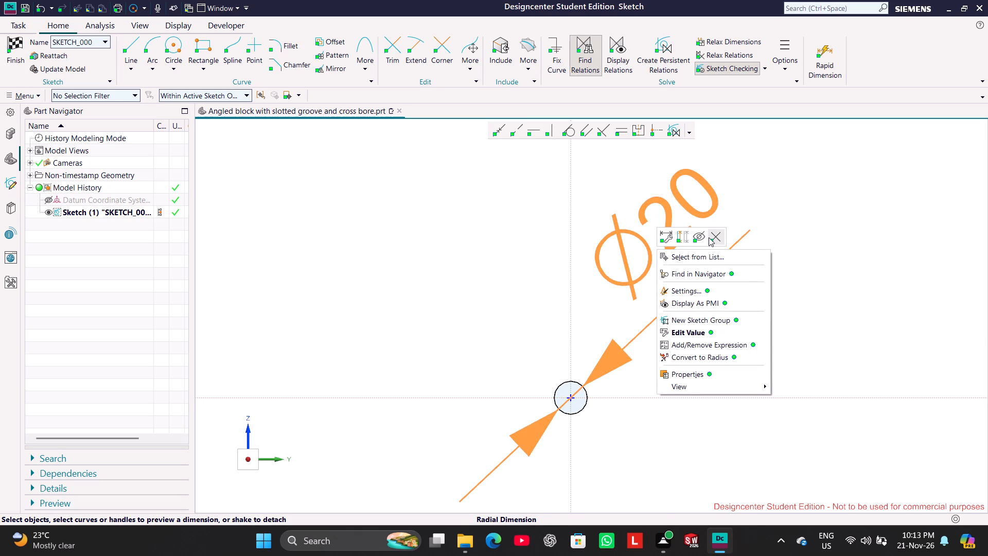
{"action": "left_click", "coordinate": [712, 237]}
{"action": "right_click", "coordinate": [591, 391]}
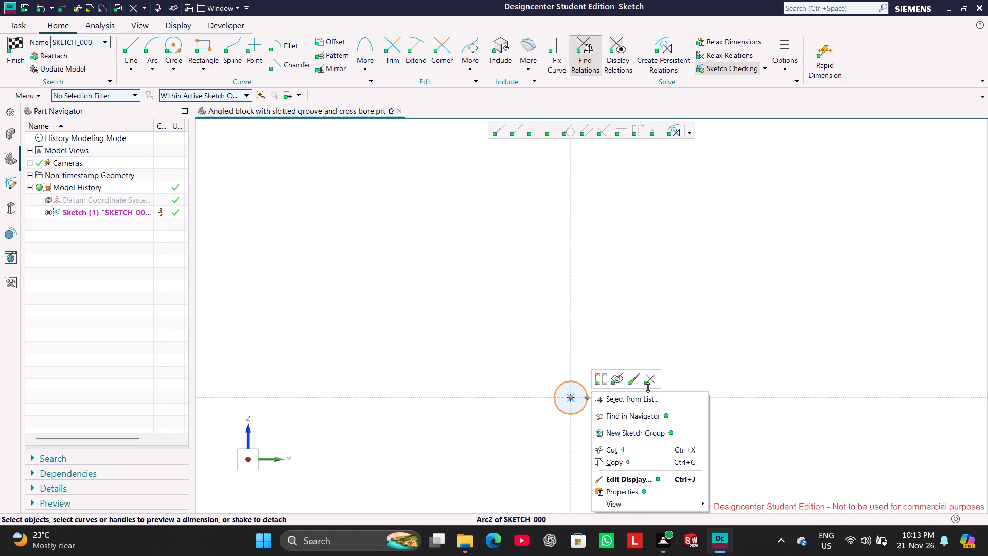
{"action": "left_click", "coordinate": [654, 379]}
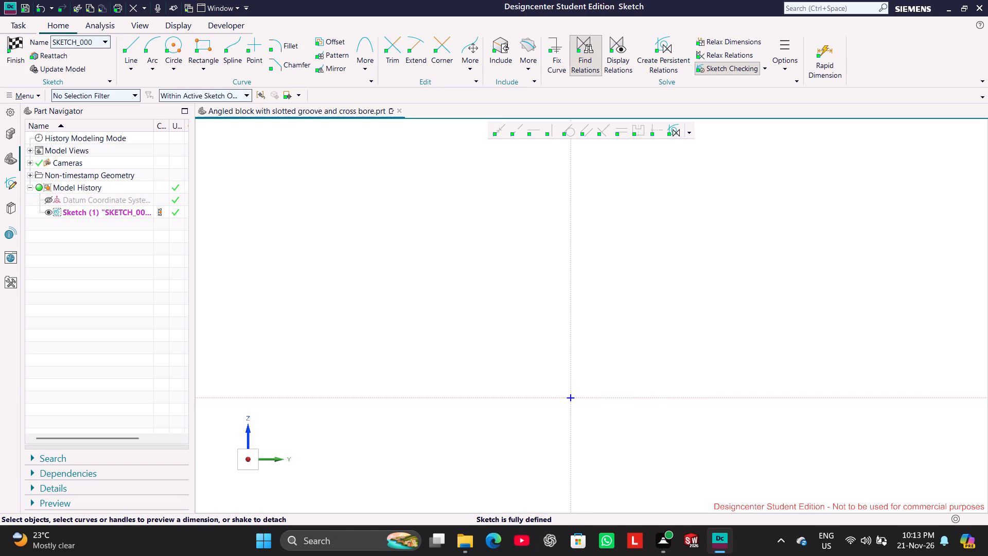
Finish the emptied sketch and delete it from the model history.
{"action": "right_click_drag", "start_coordinate": [594, 276], "coordinate": [438, 257]}
{"action": "right_click_drag", "start_coordinate": [516, 270], "coordinate": [323, 300]}
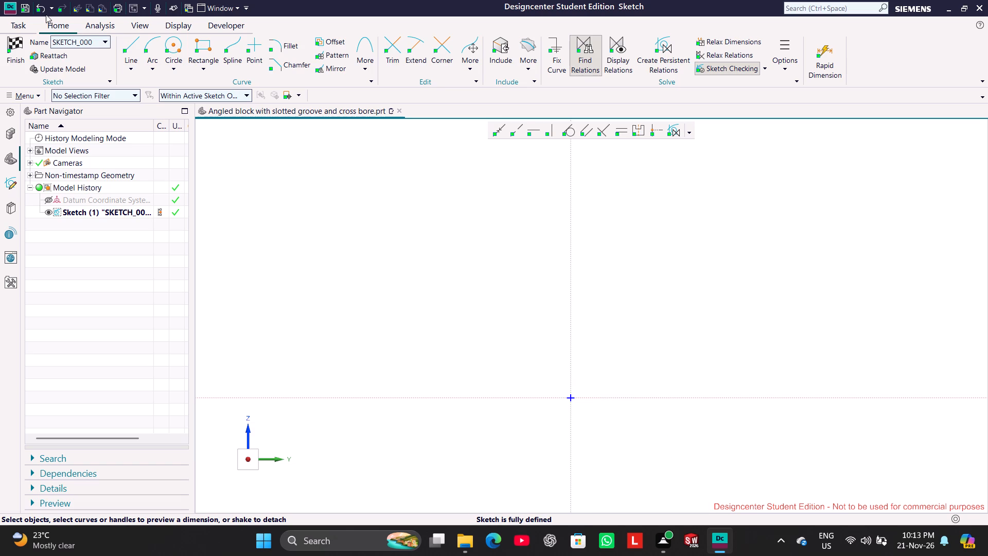
{"action": "left_click", "coordinate": [19, 56]}
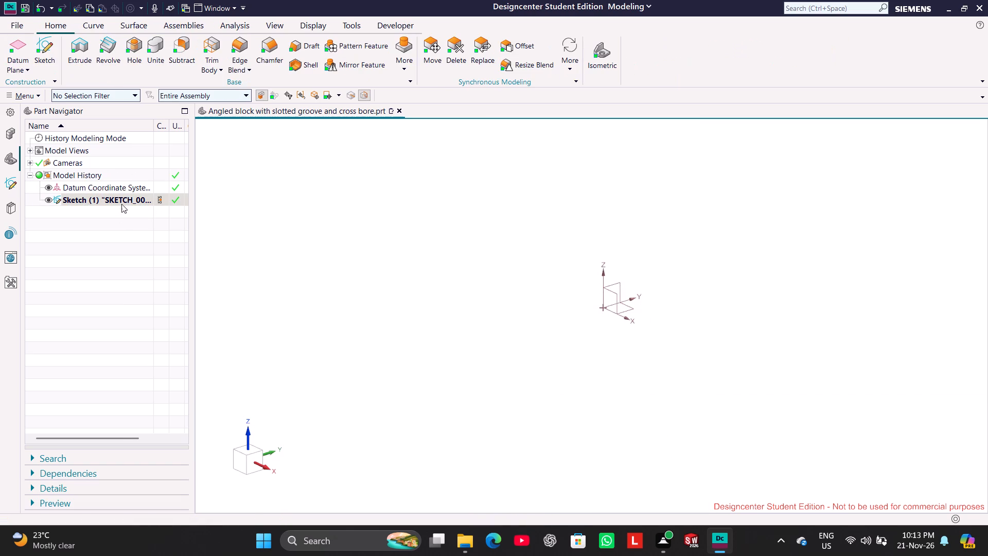
{"action": "right_click", "coordinate": [121, 200]}
{"action": "left_click", "coordinate": [198, 185]}
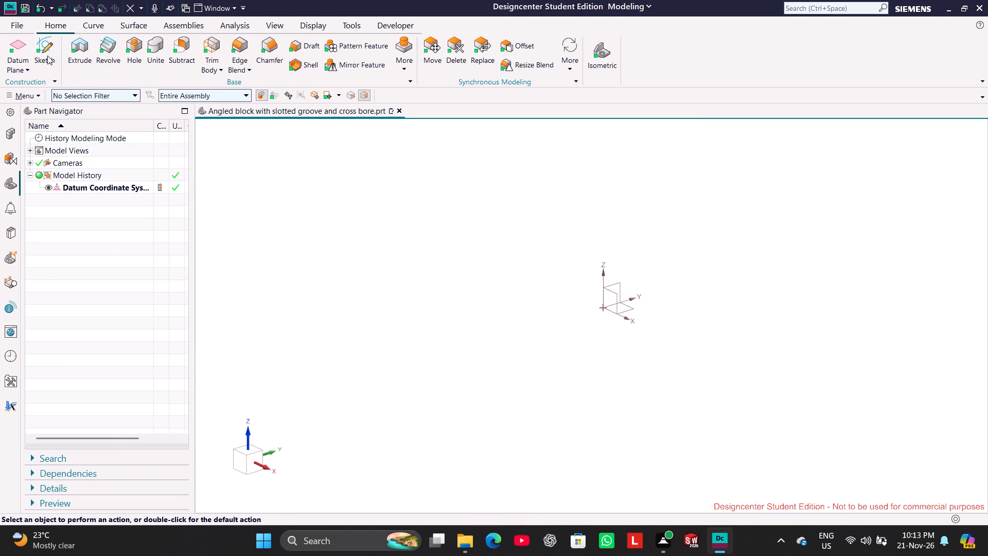
Create a new sketch on the Right principal plane.
{"action": "left_click", "coordinate": [47, 56]}
{"action": "left_click", "coordinate": [648, 193]}
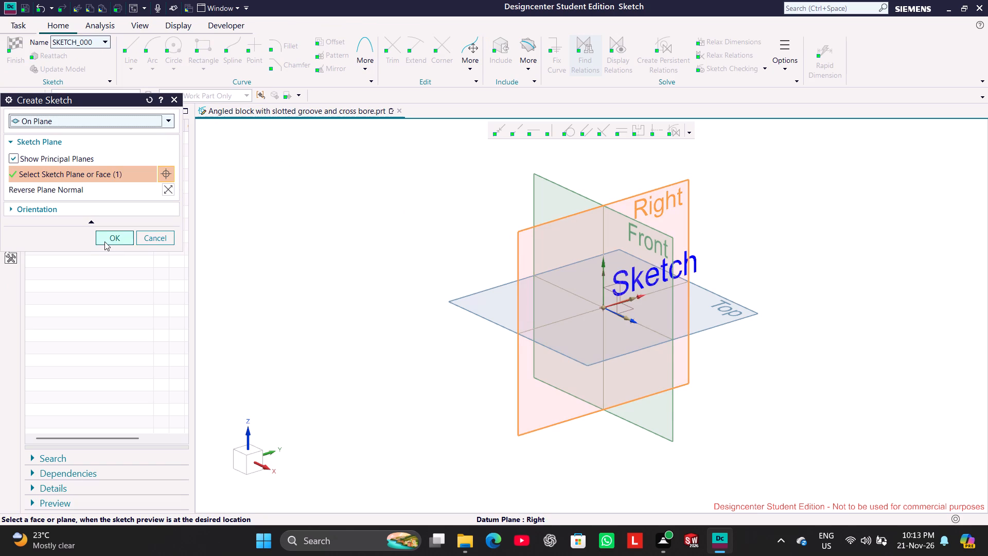
{"action": "left_click", "coordinate": [104, 240]}
Sketch a circle about 1162 mm in diameter centred on the sketch origin.
{"action": "left_click", "coordinate": [178, 42]}
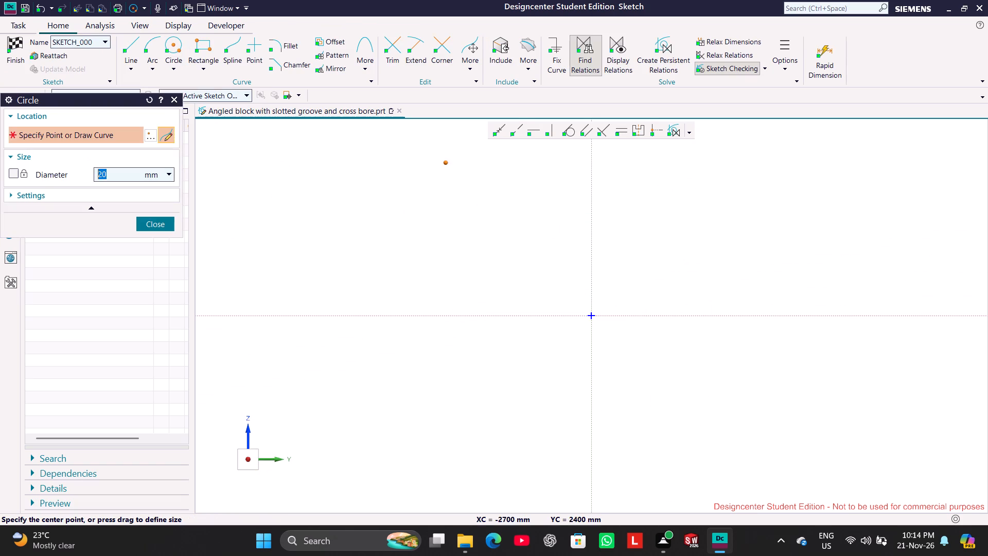
{"action": "left_click", "coordinate": [594, 311]}
{"action": "left_click", "coordinate": [626, 341]}
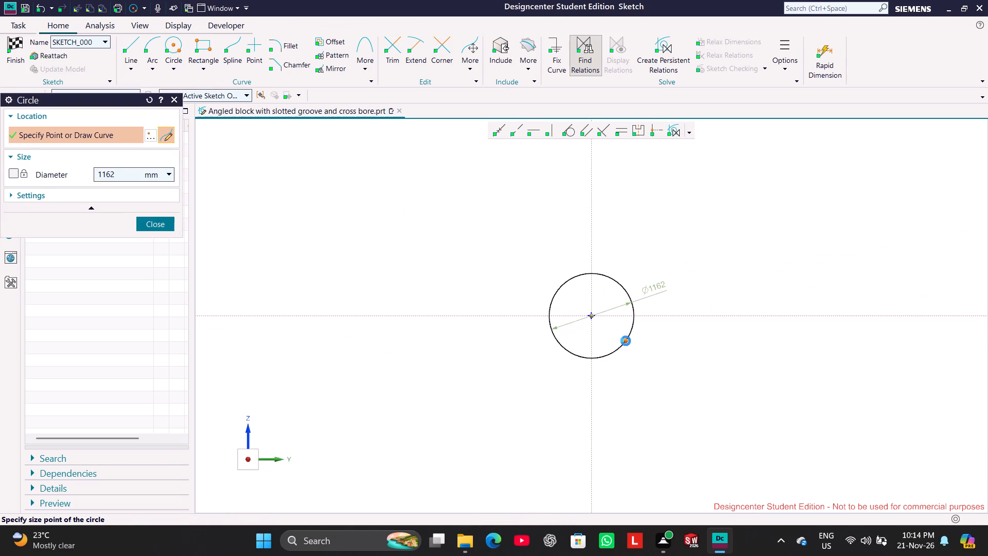
{"action": "left_click", "coordinate": [162, 227]}
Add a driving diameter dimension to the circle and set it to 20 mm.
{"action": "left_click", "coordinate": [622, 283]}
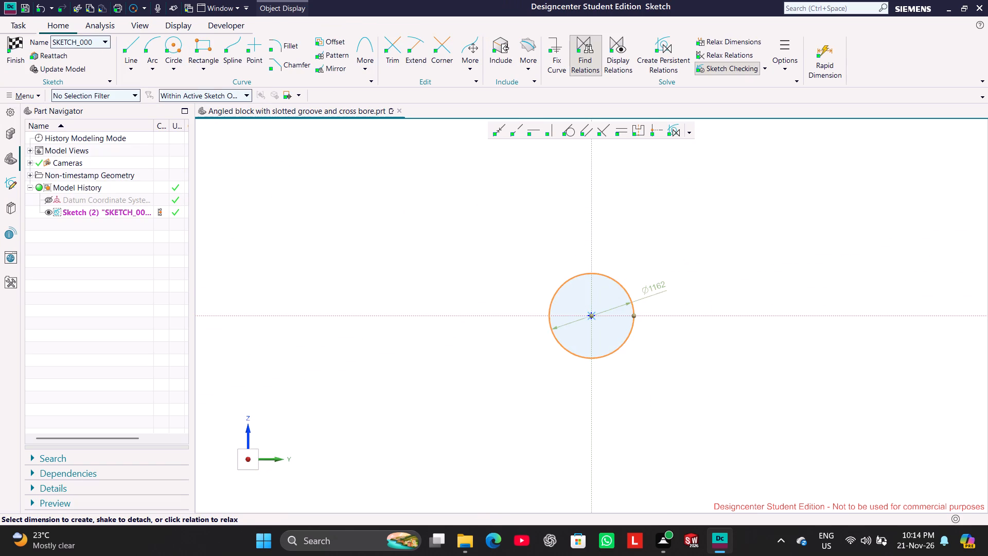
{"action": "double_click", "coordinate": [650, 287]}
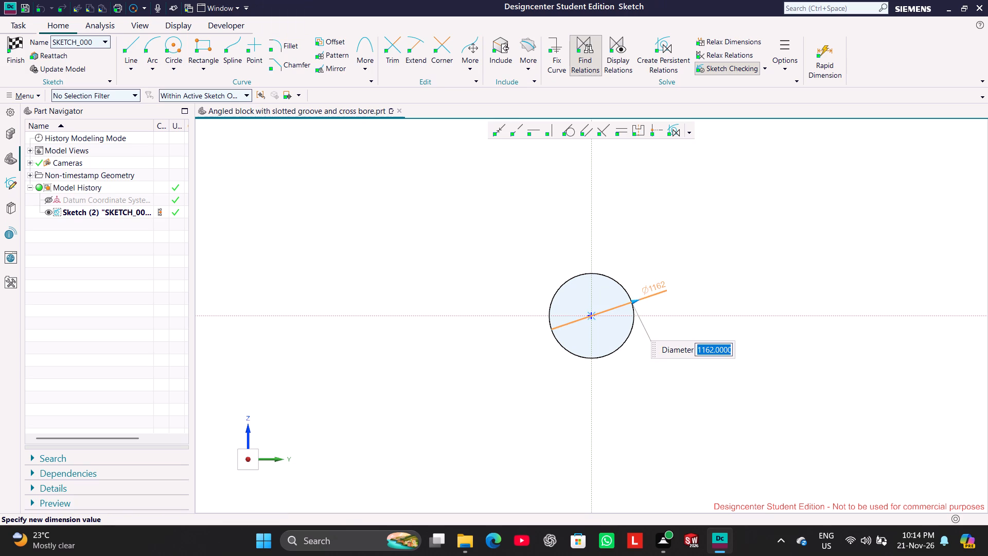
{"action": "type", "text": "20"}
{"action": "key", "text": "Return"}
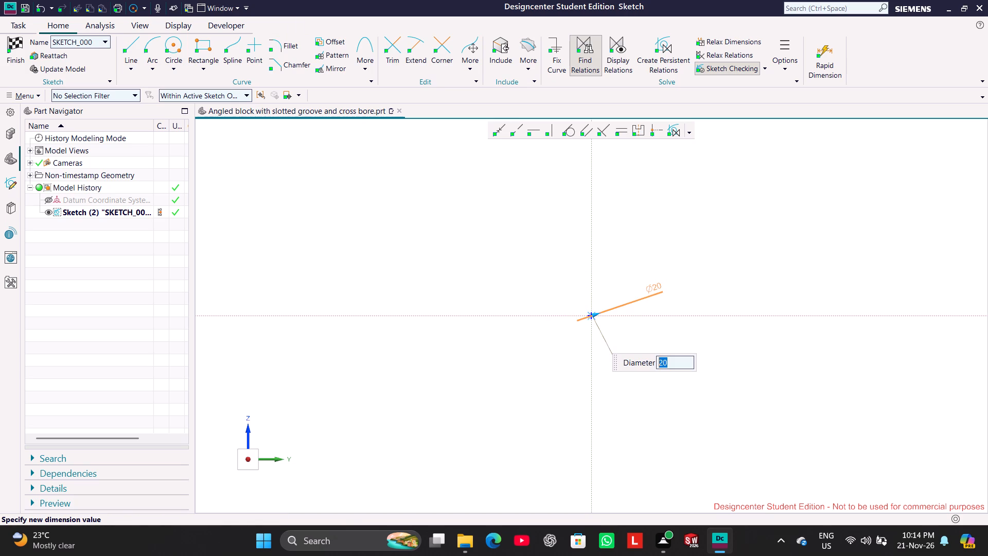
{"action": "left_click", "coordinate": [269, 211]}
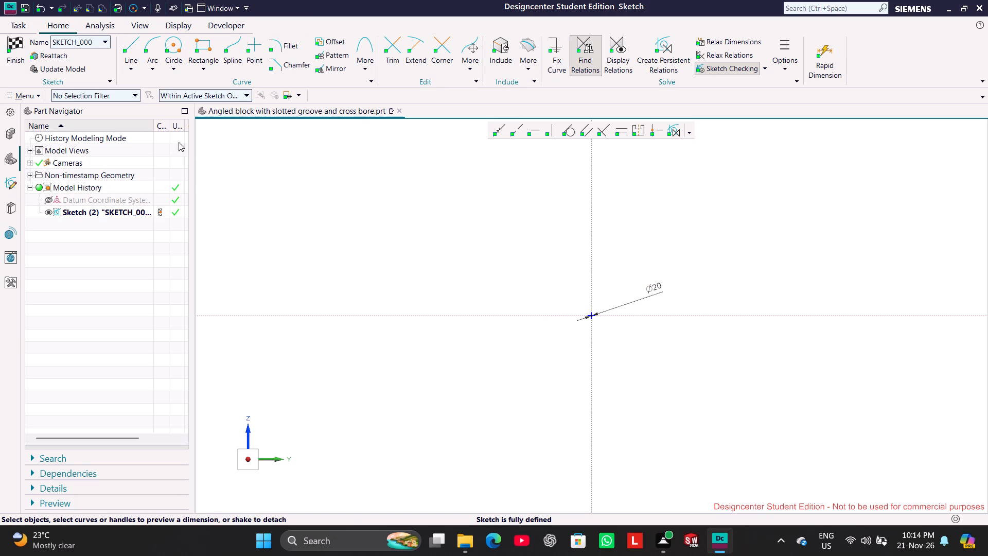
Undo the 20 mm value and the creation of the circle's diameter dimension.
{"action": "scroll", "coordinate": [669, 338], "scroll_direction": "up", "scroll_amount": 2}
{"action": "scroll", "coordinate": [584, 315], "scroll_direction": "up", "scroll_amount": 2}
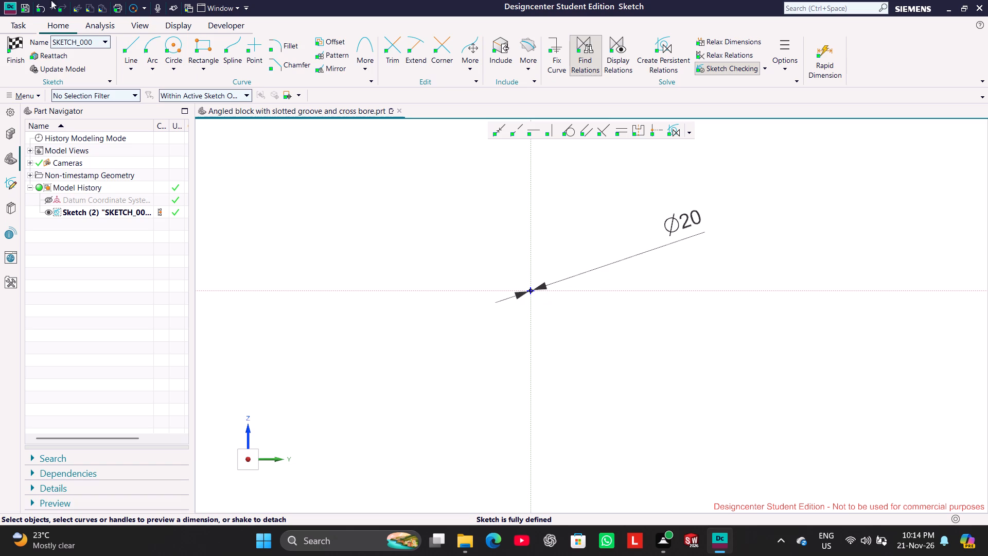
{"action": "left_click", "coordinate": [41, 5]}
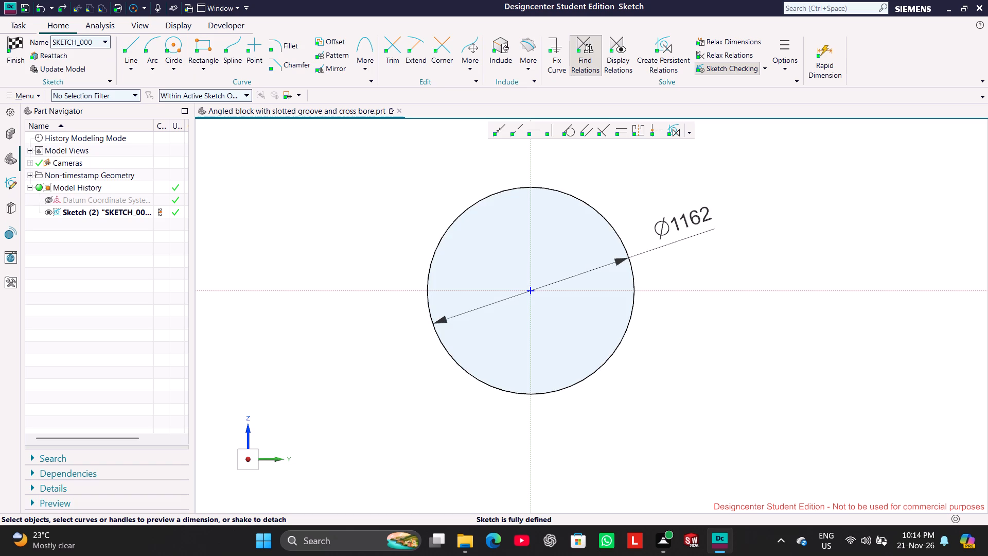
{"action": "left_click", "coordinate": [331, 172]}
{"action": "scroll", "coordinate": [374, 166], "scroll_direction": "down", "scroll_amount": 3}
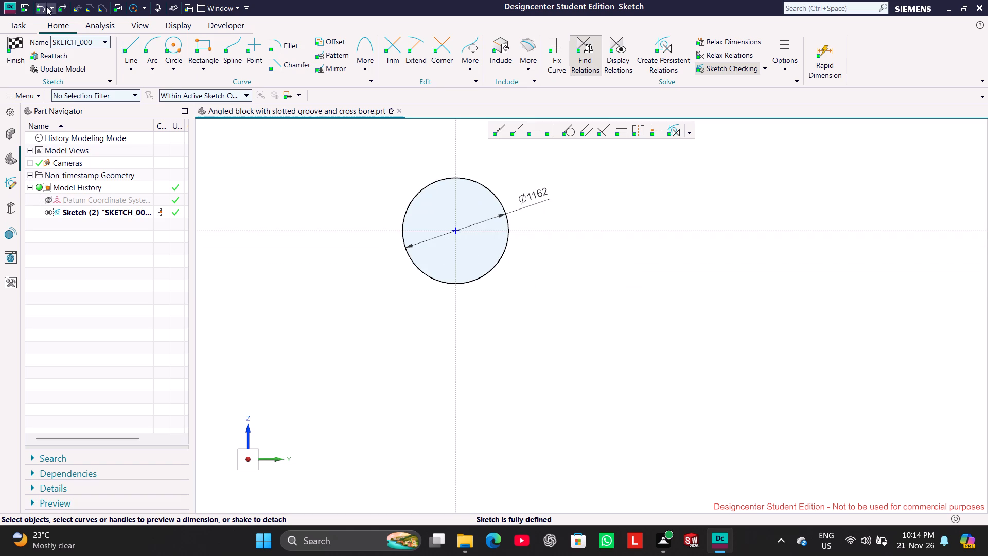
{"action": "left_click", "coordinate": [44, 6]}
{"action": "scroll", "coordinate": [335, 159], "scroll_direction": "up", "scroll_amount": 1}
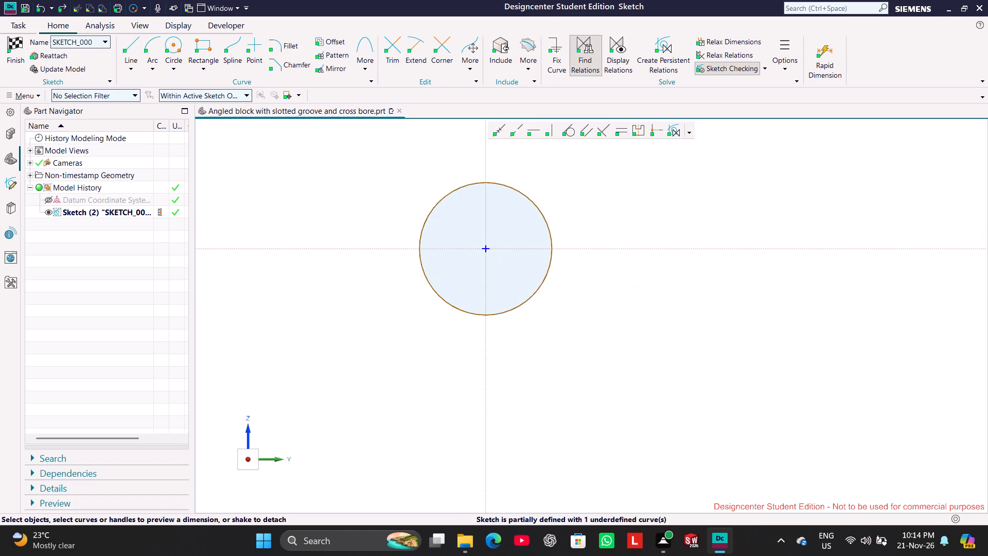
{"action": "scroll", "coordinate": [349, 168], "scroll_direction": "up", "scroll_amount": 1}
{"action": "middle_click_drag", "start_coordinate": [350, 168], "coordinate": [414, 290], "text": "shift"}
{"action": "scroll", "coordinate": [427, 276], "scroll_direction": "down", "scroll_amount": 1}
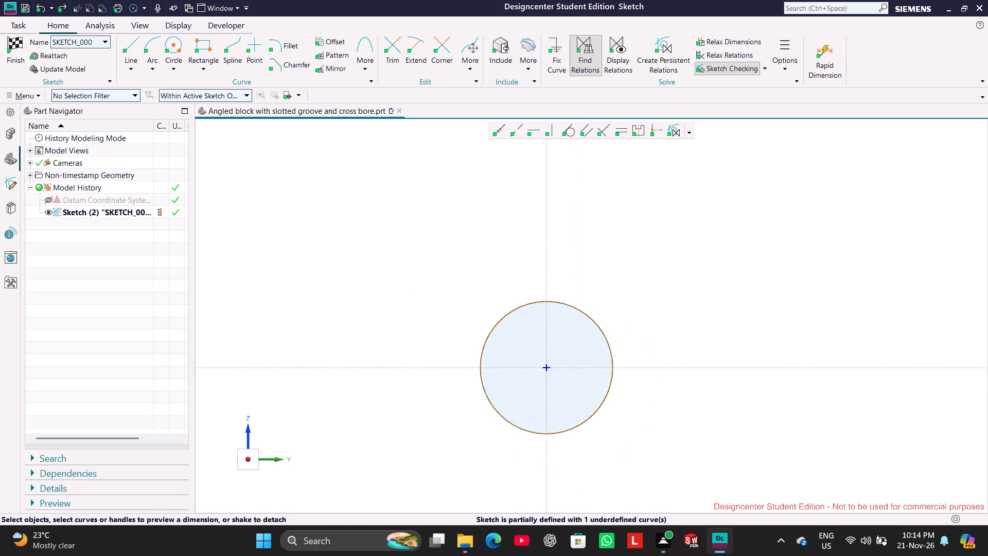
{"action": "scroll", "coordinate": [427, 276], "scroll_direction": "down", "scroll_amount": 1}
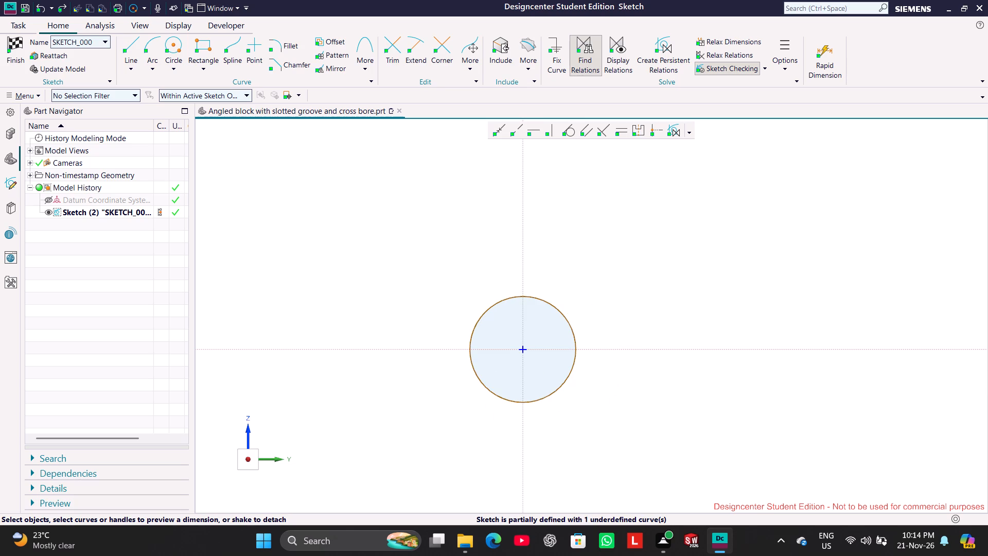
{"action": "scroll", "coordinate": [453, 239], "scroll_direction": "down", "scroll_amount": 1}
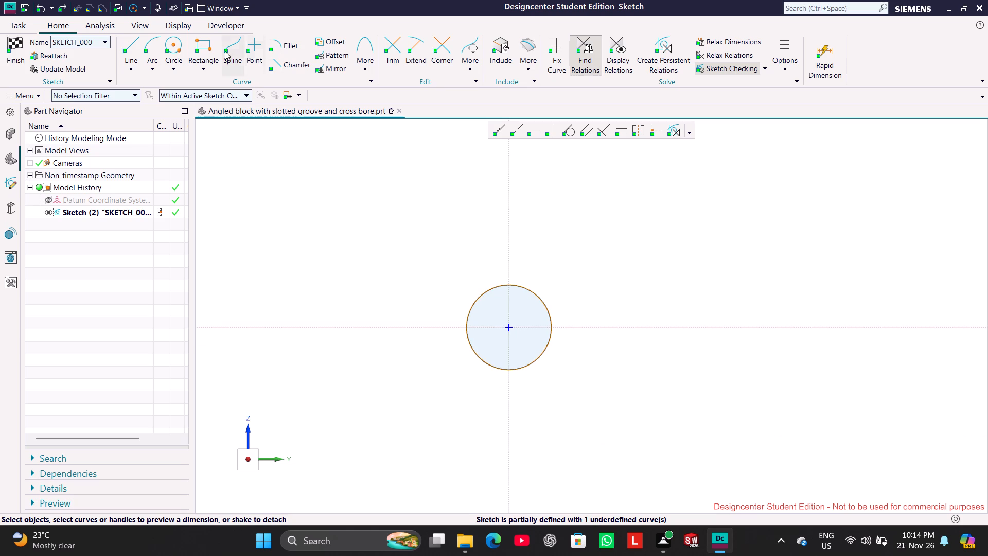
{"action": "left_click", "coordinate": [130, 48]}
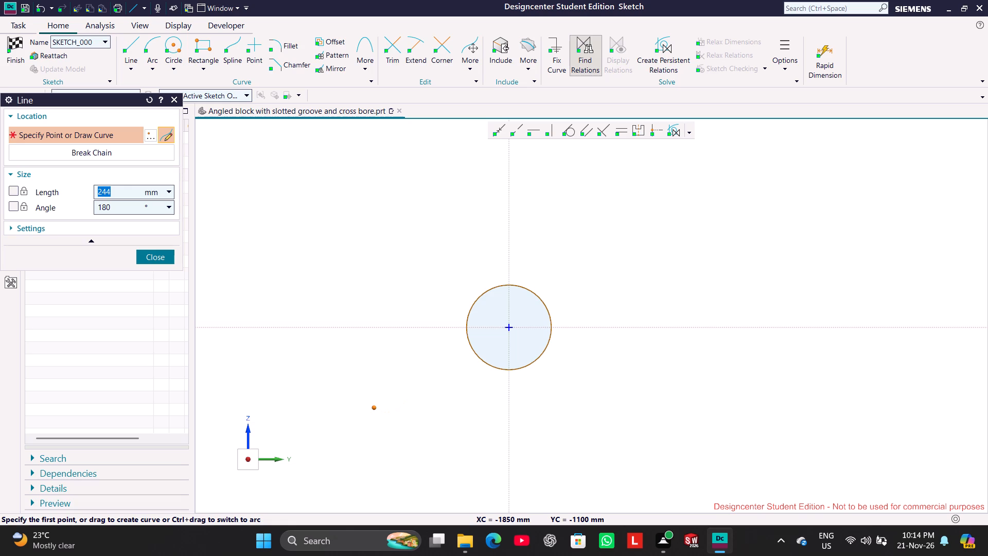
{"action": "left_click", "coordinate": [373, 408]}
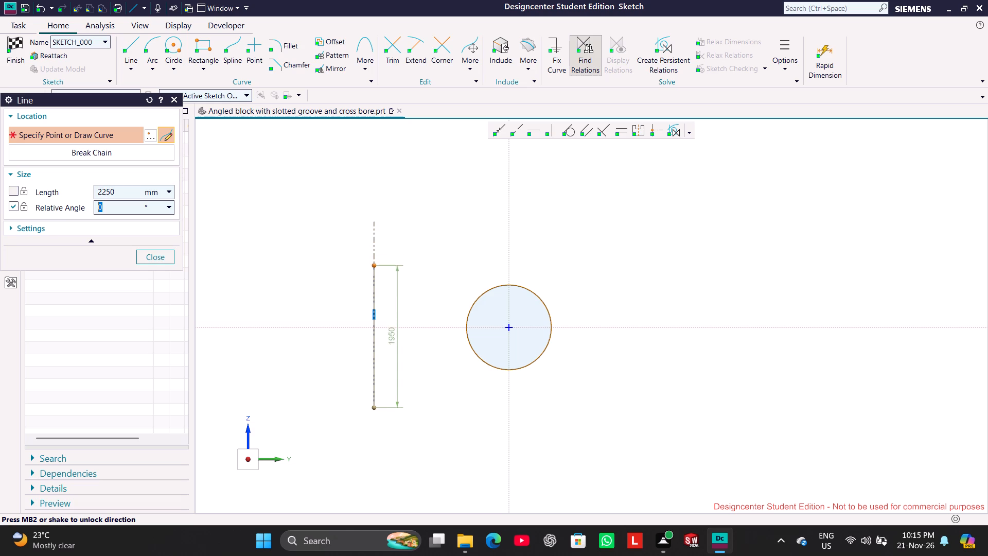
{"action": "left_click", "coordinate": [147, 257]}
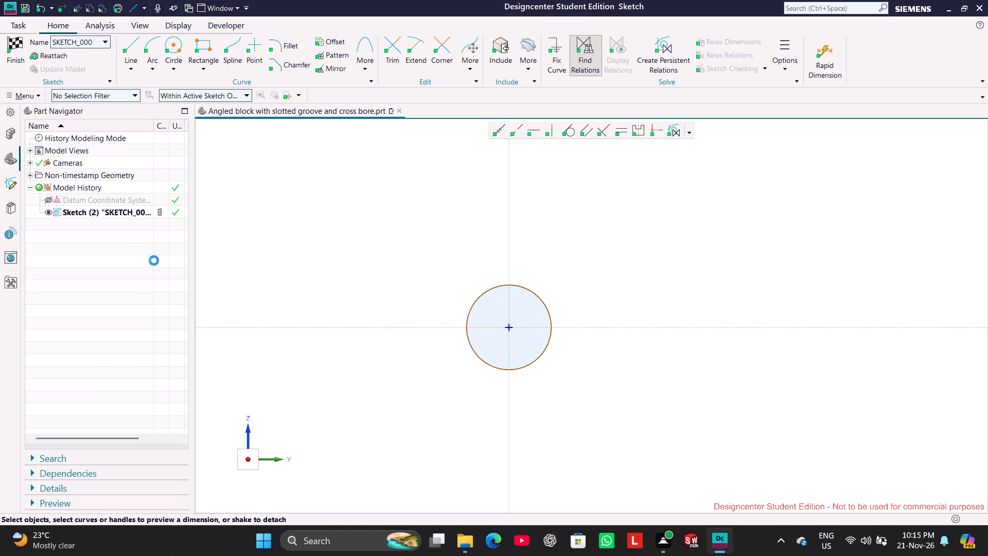
Viewed with Y pointing left, sketch connected lines for the base below the circle, an about 600 mm vertical +Y end, and a horizontal ledge.
{"action": "middle_click_drag", "start_coordinate": [346, 398], "coordinate": [390, 398]}
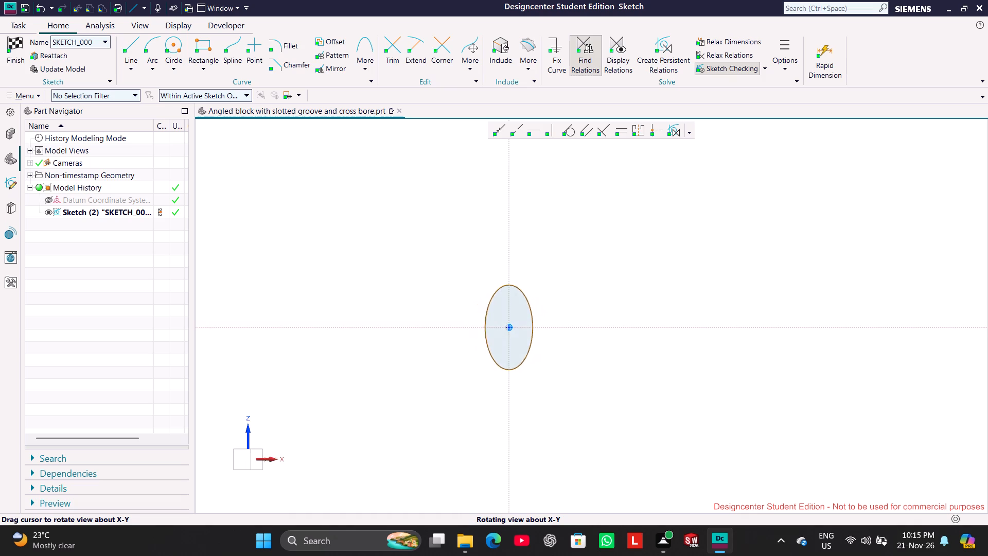
{"action": "middle_click_drag", "start_coordinate": [390, 398], "coordinate": [474, 401]}
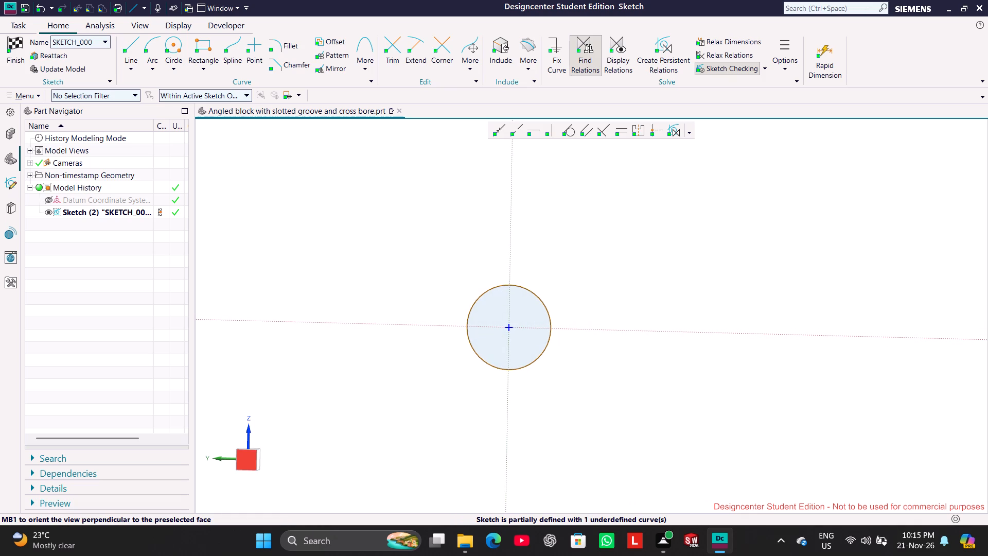
{"action": "left_click", "coordinate": [250, 469]}
{"action": "left_click", "coordinate": [132, 42]}
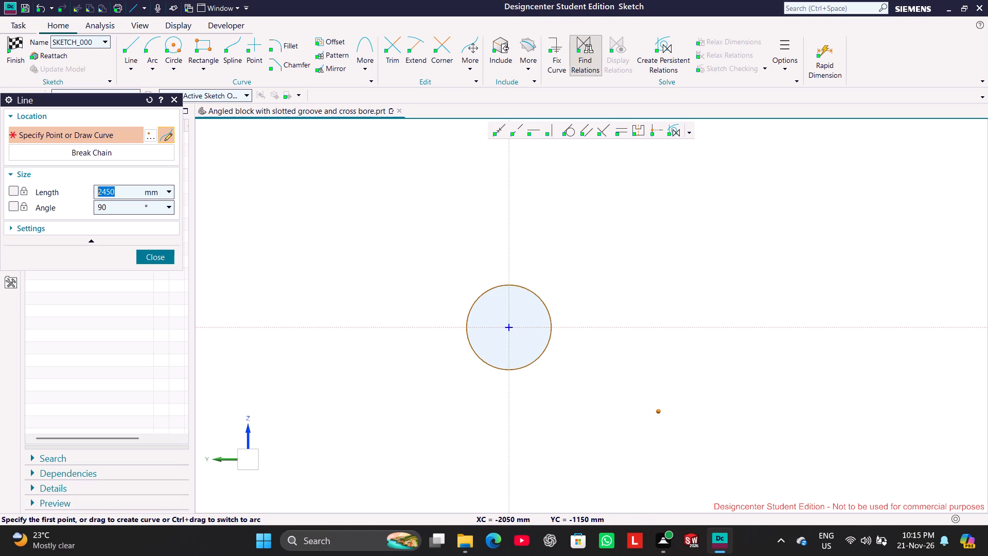
{"action": "left_click", "coordinate": [660, 405]}
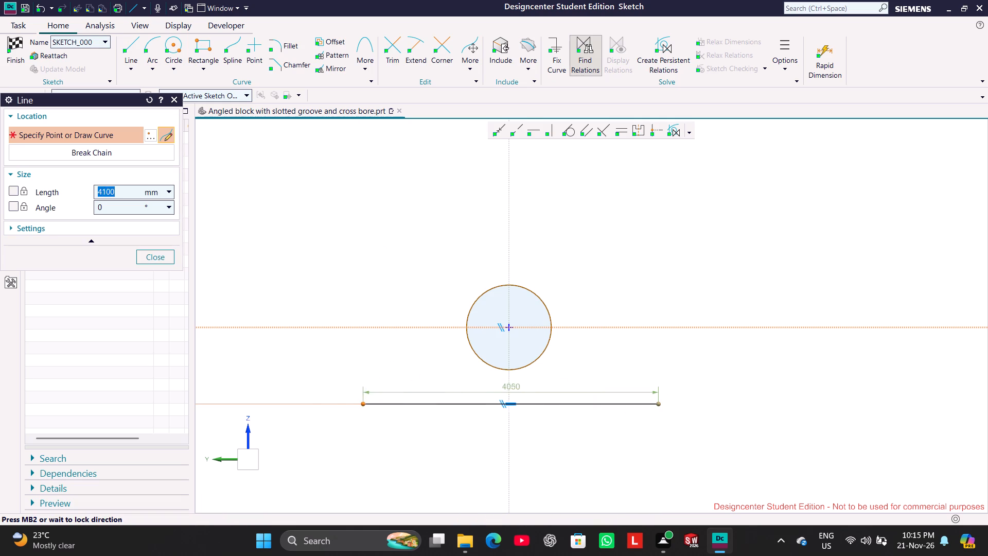
{"action": "left_click", "coordinate": [319, 401]}
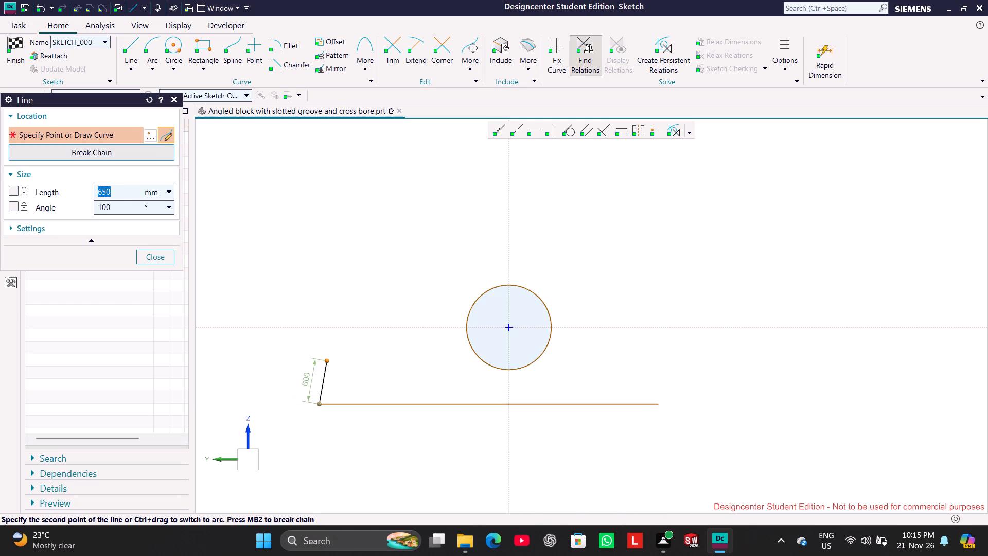
{"action": "left_click", "coordinate": [317, 359]}
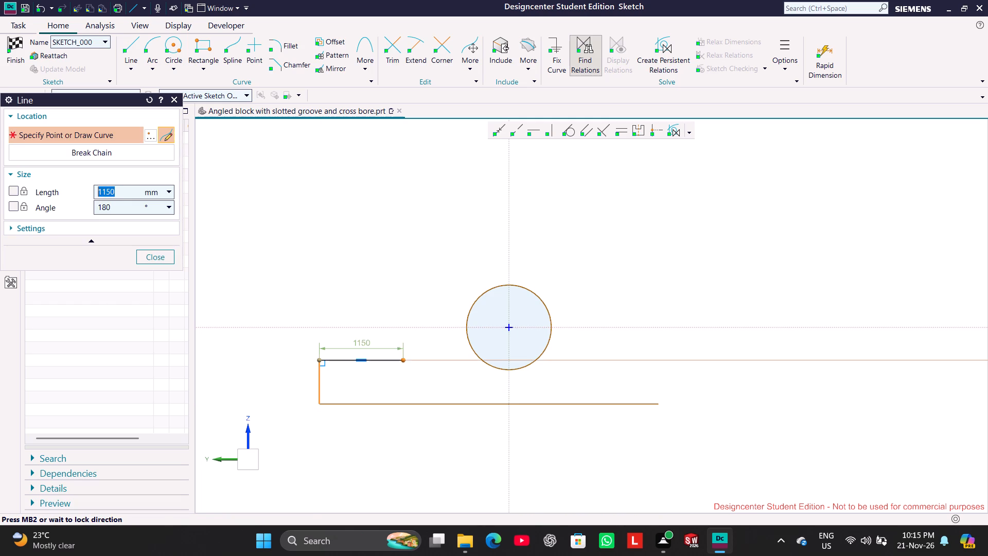
{"action": "left_click", "coordinate": [430, 359]}
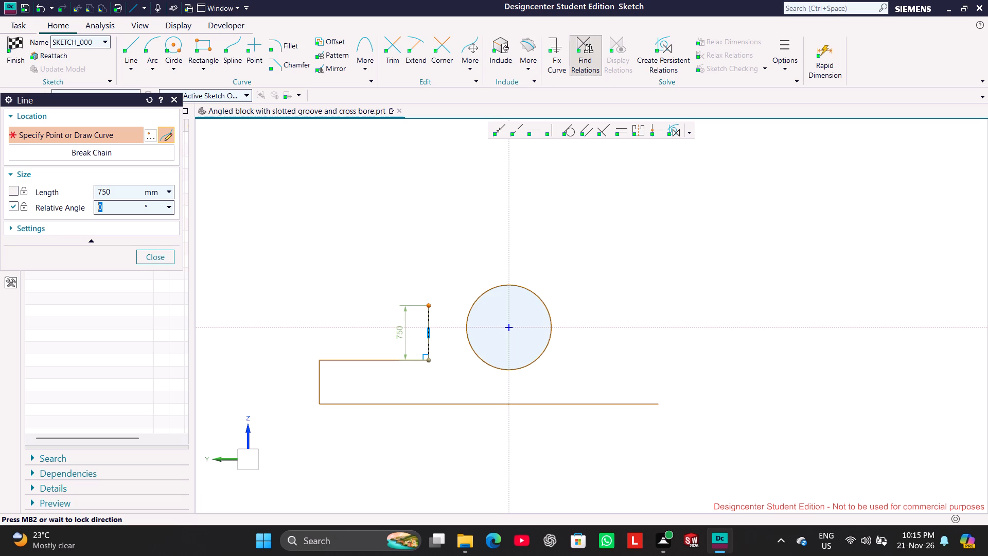
Continue the side profile with an about 750 mm riser, about 1250 mm slope, short top, descending slope, horizontal ledge and angled -Y end, closing at the base line.
{"action": "left_click", "coordinate": [431, 305]}
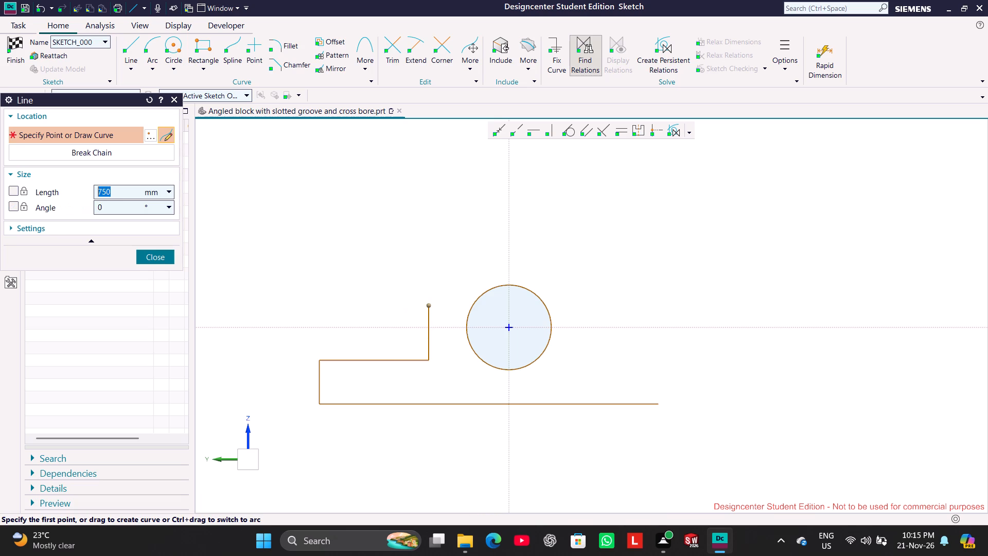
{"action": "left_click", "coordinate": [499, 249]}
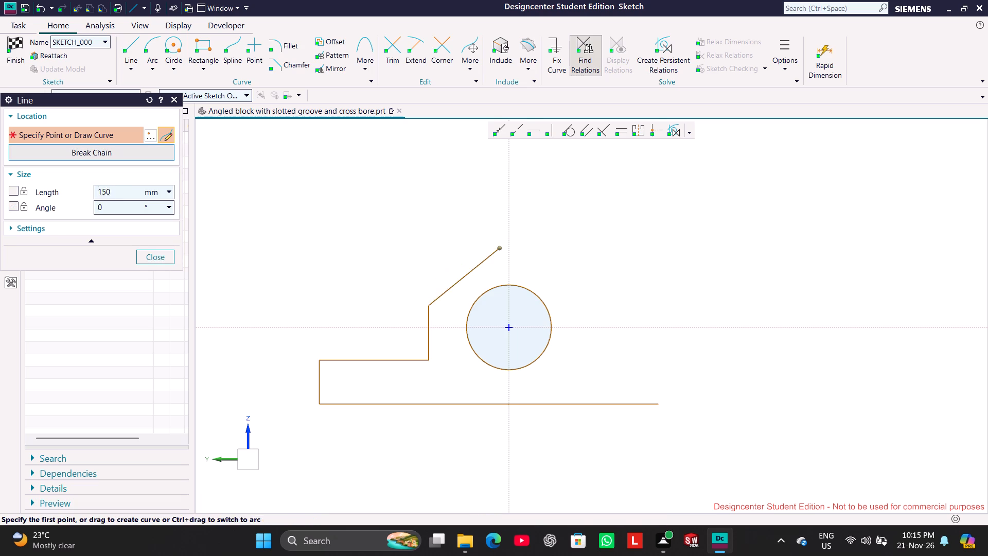
{"action": "left_click", "coordinate": [537, 246]}
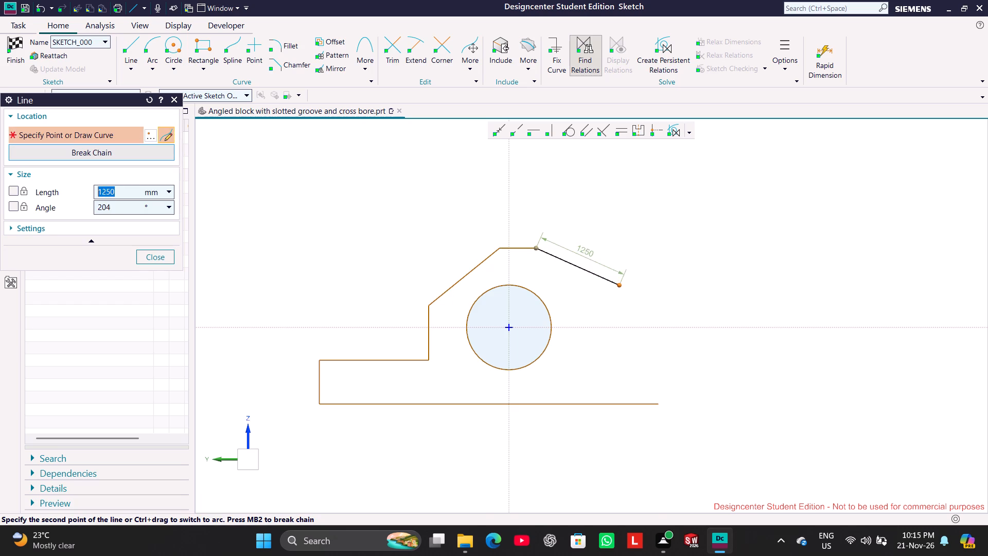
{"action": "left_click", "coordinate": [655, 286]}
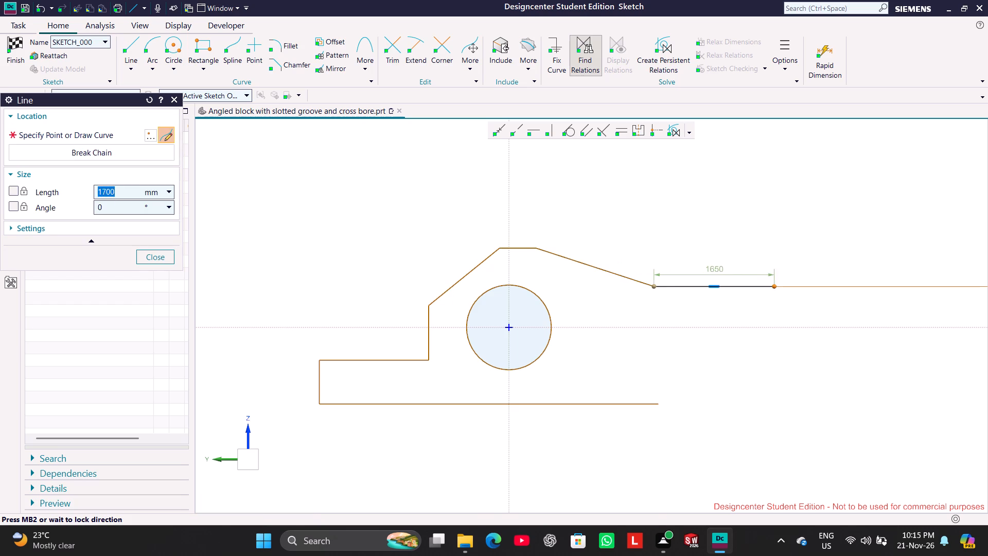
{"action": "left_click", "coordinate": [796, 291]}
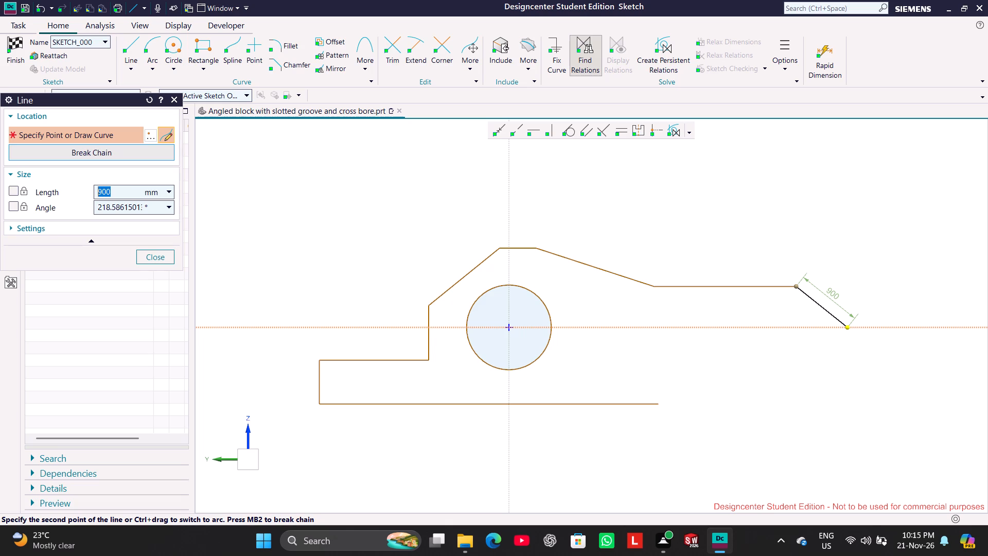
{"action": "left_click", "coordinate": [844, 346]}
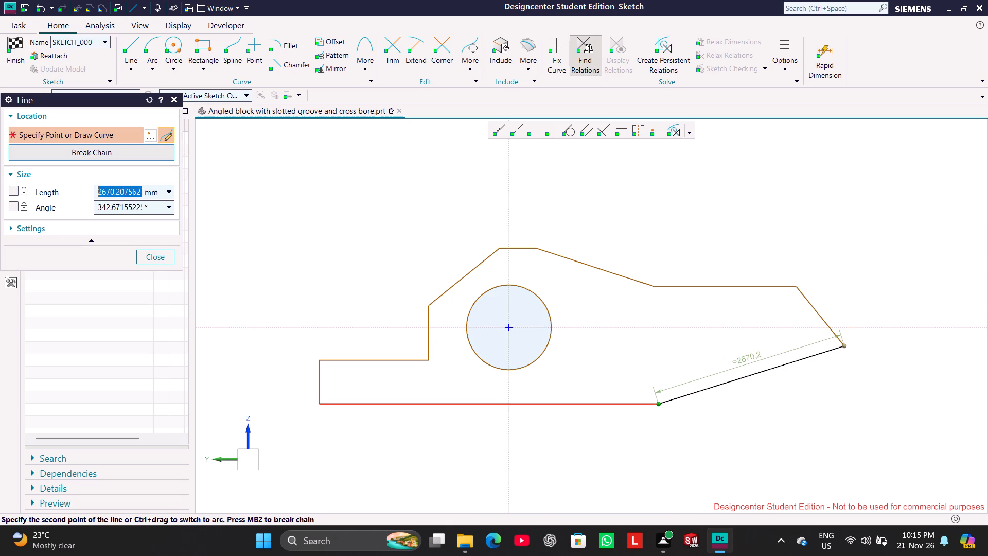
{"action": "left_click", "coordinate": [661, 403]}
{"action": "left_click", "coordinate": [144, 257]}
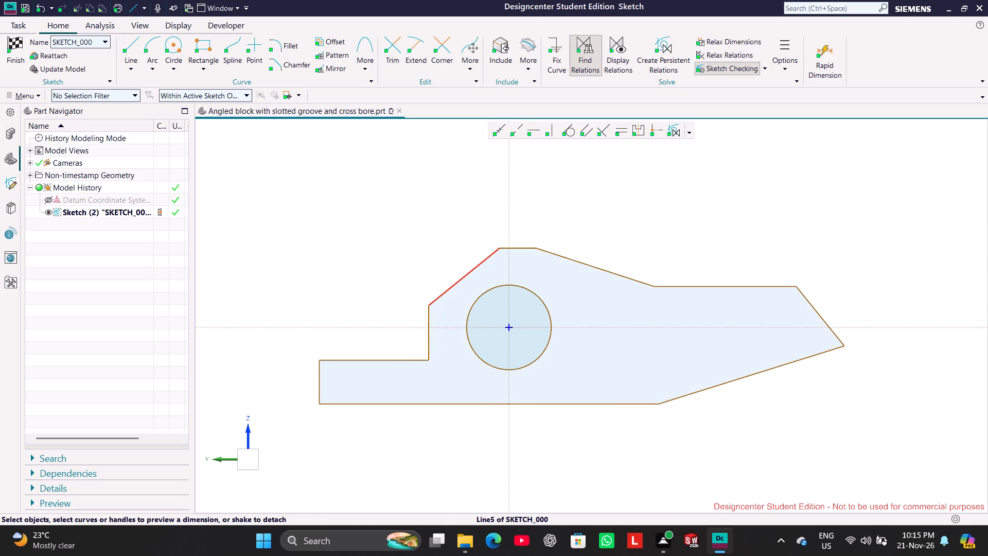
Dimension the horizontal distance from the sketch's vertical axis to the -Y end of the short top edge and set it to 4 mm.
{"action": "left_click", "coordinate": [511, 272]}
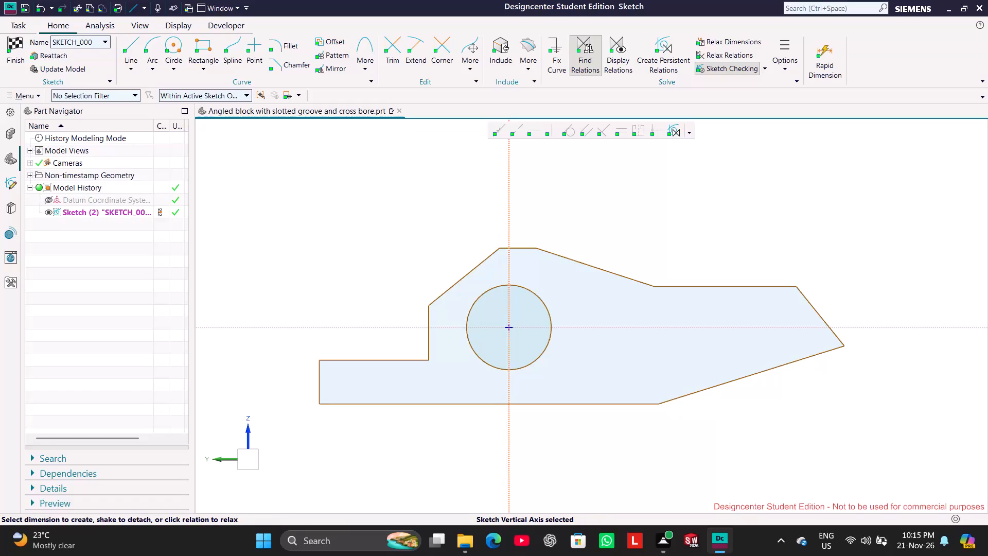
{"action": "left_click", "coordinate": [538, 248]}
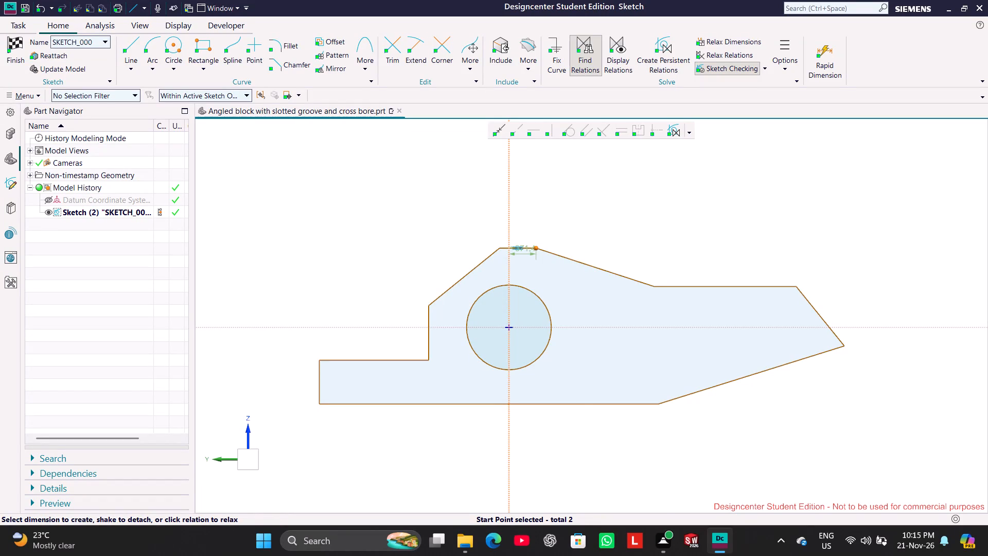
{"action": "left_click_drag", "start_coordinate": [522, 257], "coordinate": [525, 218]}
{"action": "double_click", "coordinate": [525, 219]}
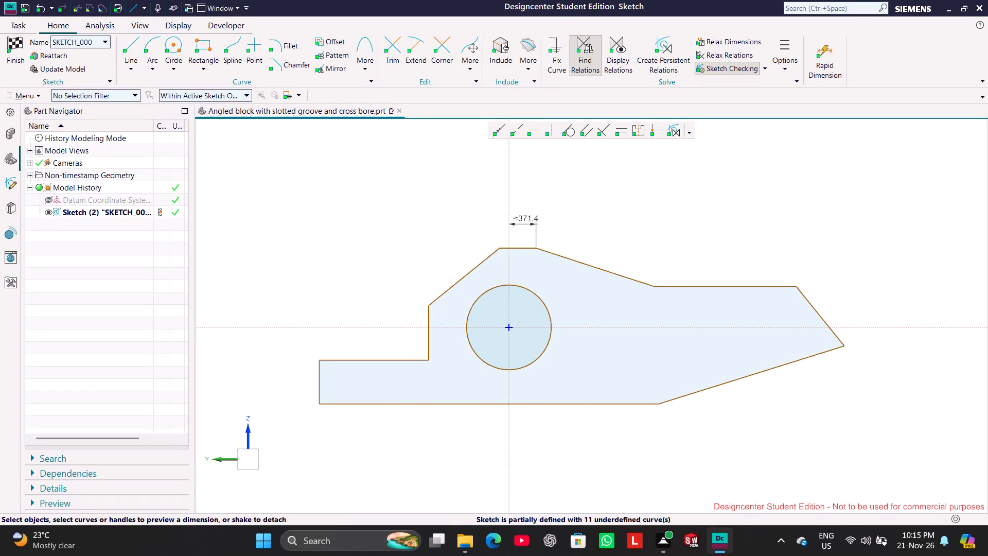
{"action": "double_click", "coordinate": [525, 218]}
{"action": "key", "text": "4"}
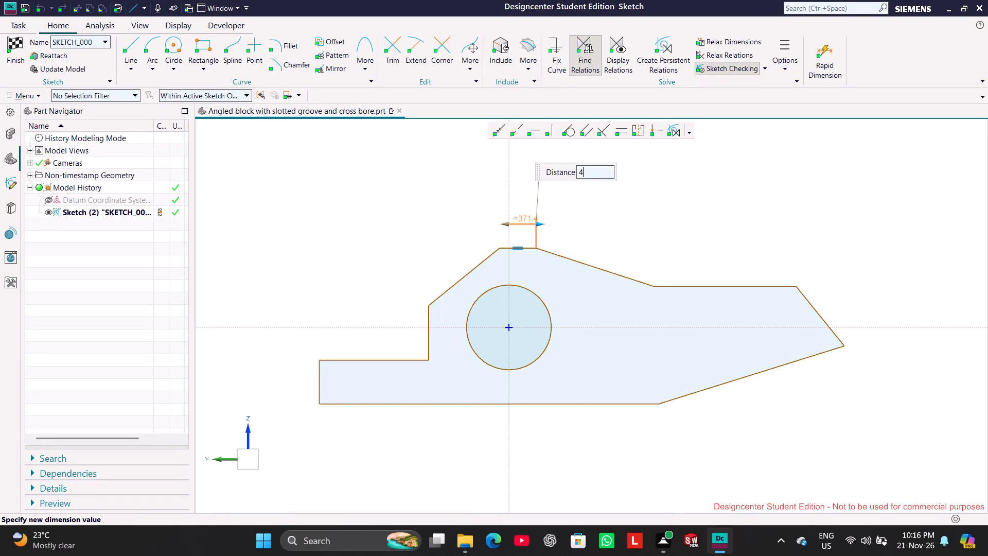
{"action": "key", "text": "Return"}
{"action": "left_click", "coordinate": [420, 277]}
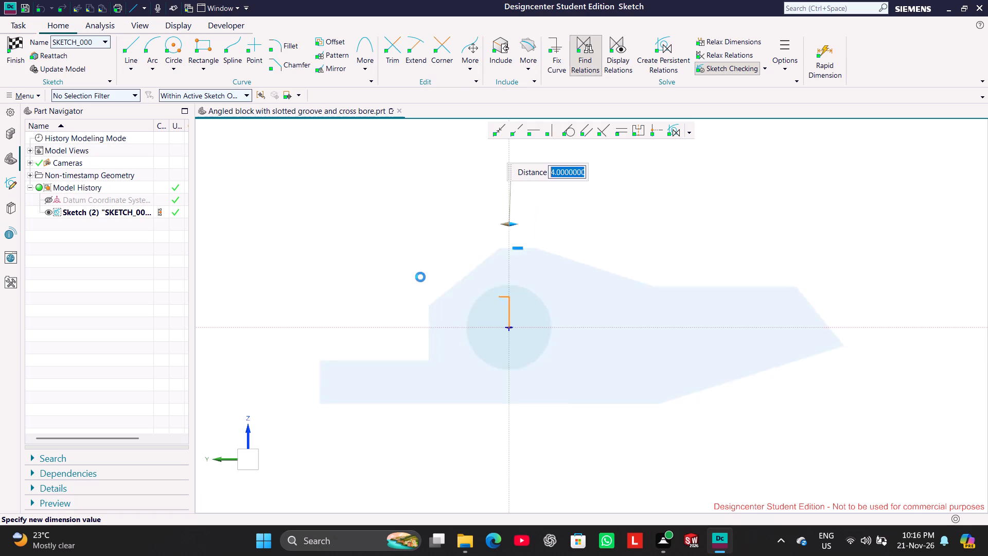
{"action": "scroll", "coordinate": [526, 317], "scroll_direction": "up", "scroll_amount": 13}
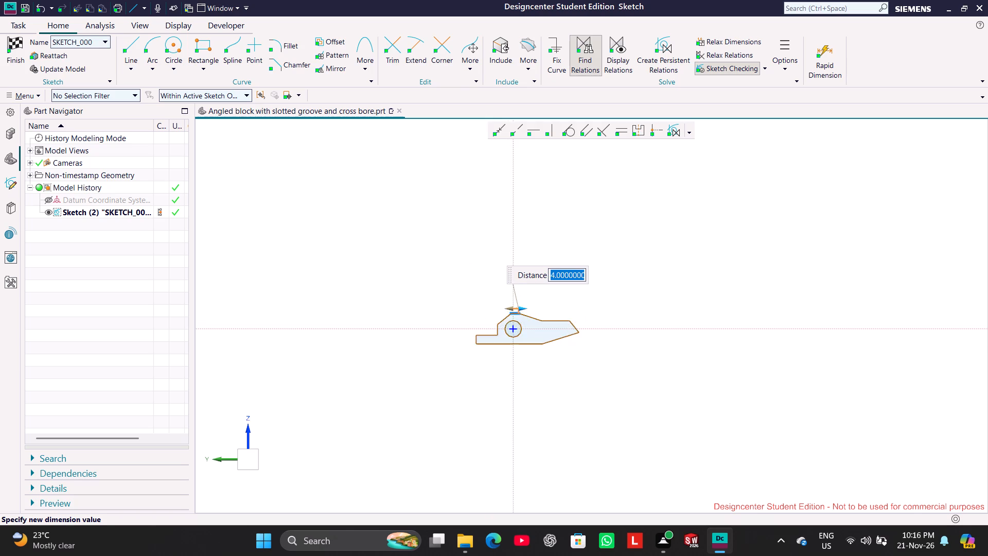
{"action": "scroll", "coordinate": [530, 358], "scroll_direction": "up", "scroll_amount": 3}
{"action": "left_click", "coordinate": [667, 212]}
{"action": "scroll", "coordinate": [509, 262], "scroll_direction": "up", "scroll_amount": 5}
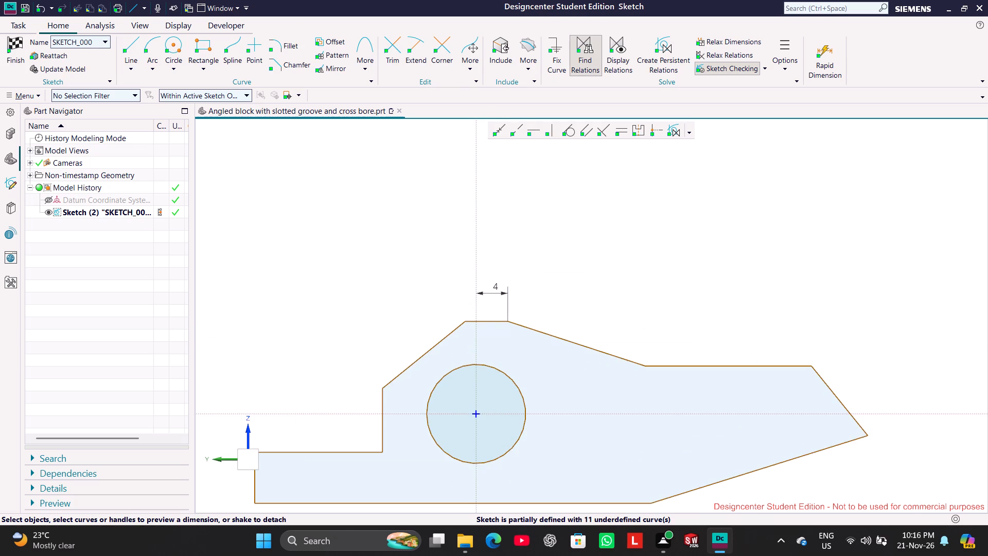
Add a driving diameter dimension to the bore circle and set it to 20 mm.
{"action": "left_click", "coordinate": [514, 384]}
{"action": "left_click_drag", "start_coordinate": [408, 380], "coordinate": [518, 358]}
{"action": "double_click", "coordinate": [520, 351]}
{"action": "double_click", "coordinate": [523, 351]}
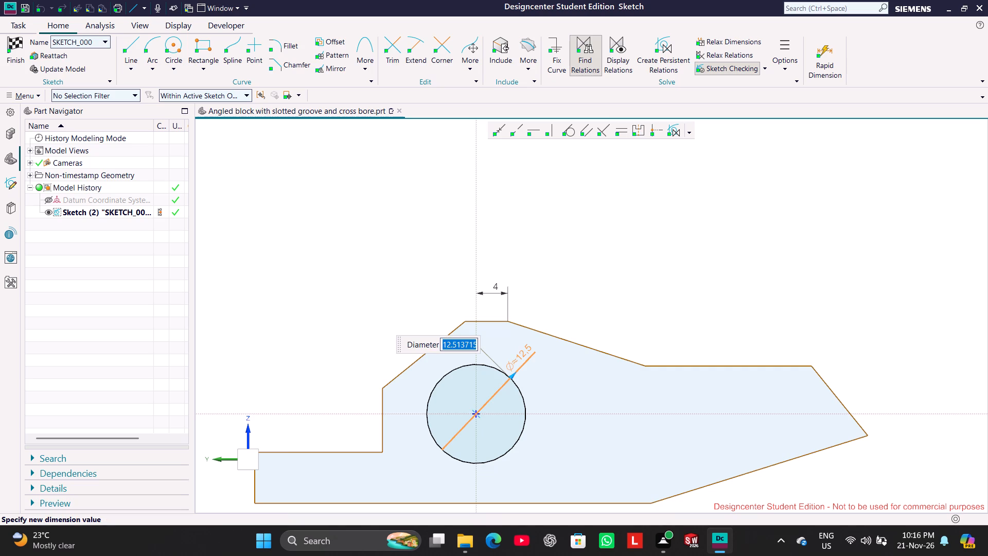
{"action": "type", "text": "20"}
{"action": "key", "text": "Return"}
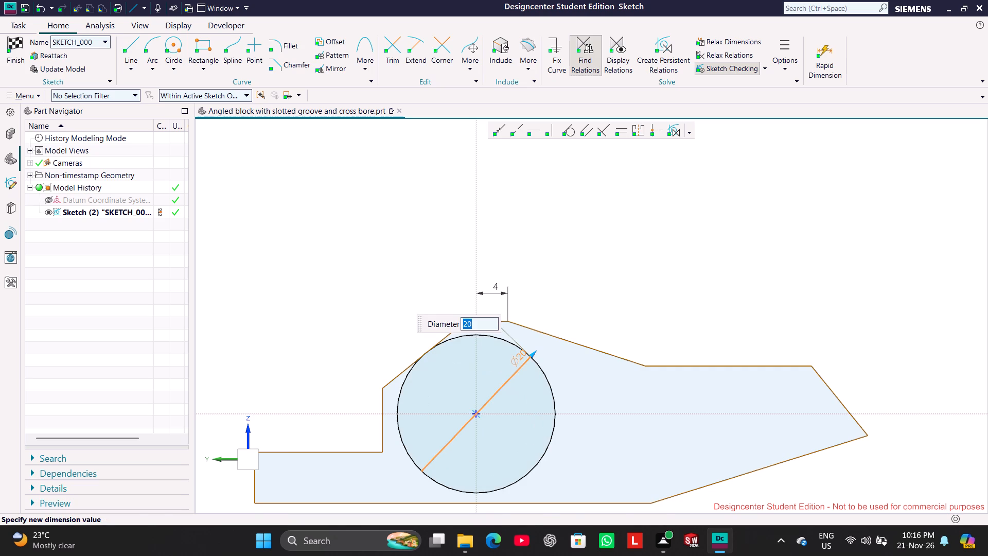
{"action": "left_click", "coordinate": [608, 299]}
{"action": "scroll", "coordinate": [466, 384], "scroll_direction": "down", "scroll_amount": 2}
{"action": "scroll", "coordinate": [454, 398], "scroll_direction": "up", "scroll_amount": 2}
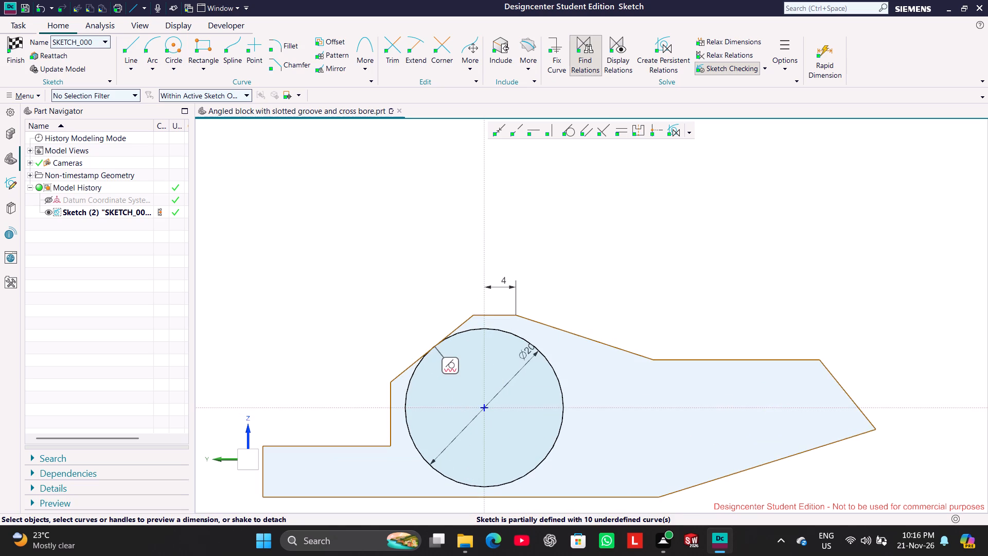
Turn off Sketch Checking for the active sketch.
{"action": "left_click", "coordinate": [372, 298]}
{"action": "left_click", "coordinate": [748, 65]}
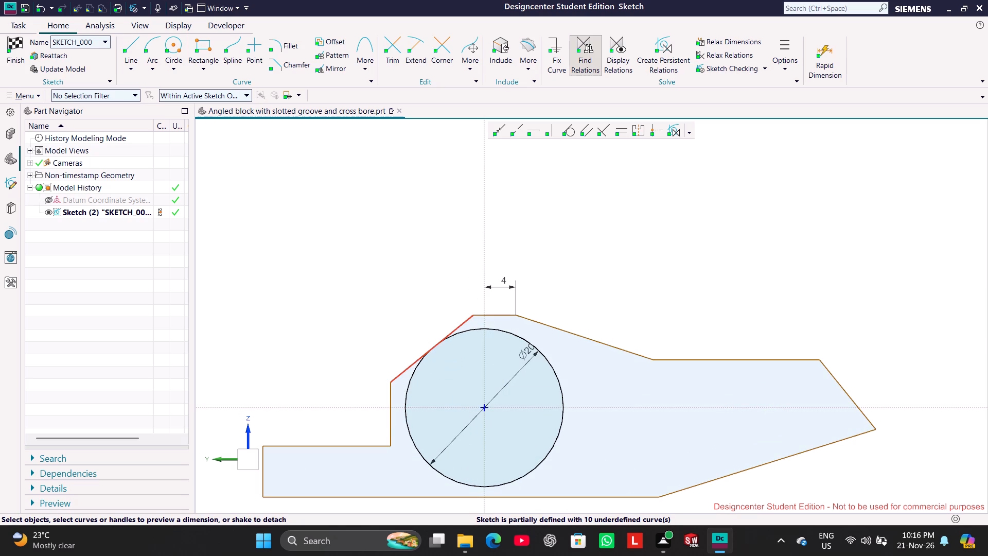
Move the sloped line on the circle's +Y side outward and raise the top edge so both stand clear of the circle.
{"action": "left_click_drag", "start_coordinate": [467, 321], "coordinate": [431, 288]}
{"action": "left_click", "coordinate": [256, 325]}
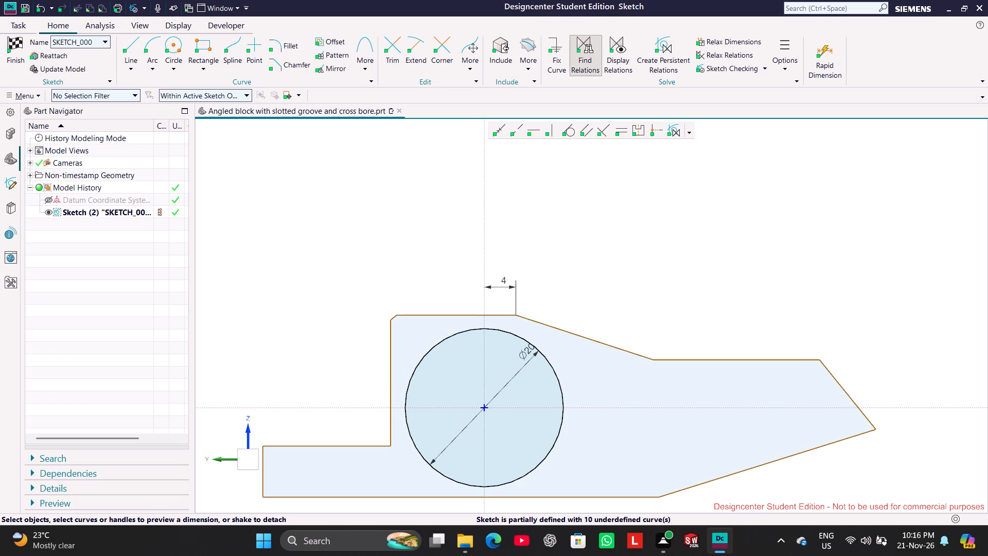
{"action": "left_click_drag", "start_coordinate": [402, 312], "coordinate": [471, 296]}
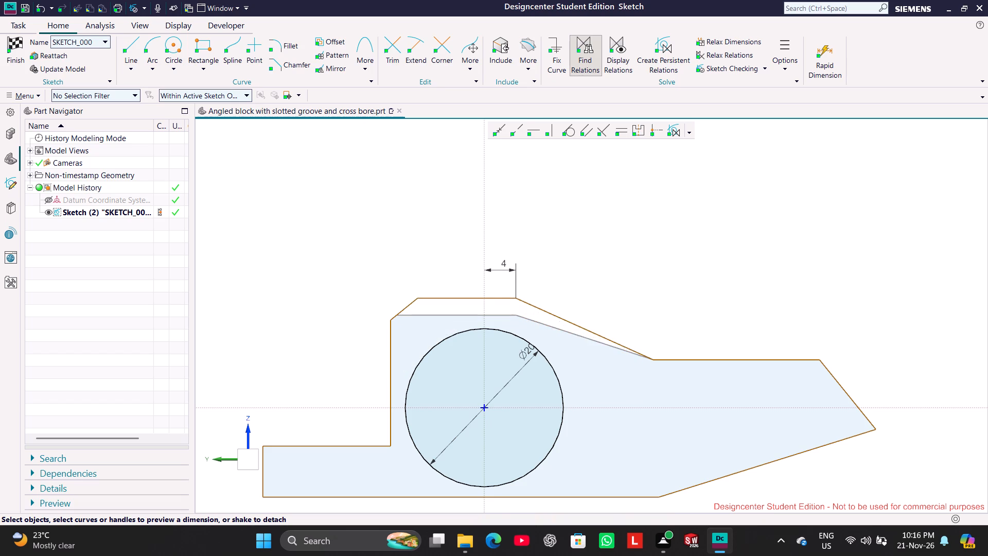
{"action": "left_click_drag", "start_coordinate": [471, 296], "coordinate": [471, 295]}
{"action": "left_click", "coordinate": [272, 299]}
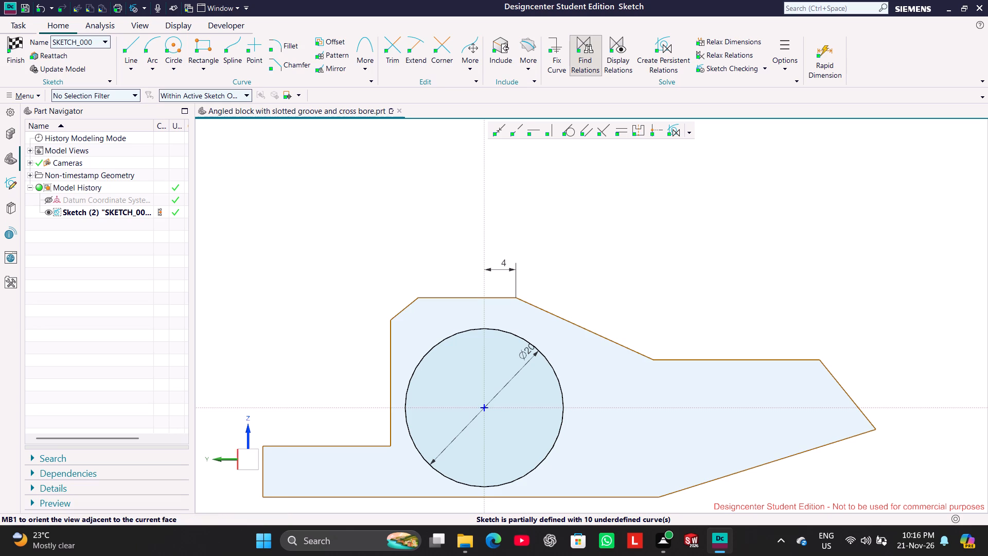
Dimension the distance from the base's vertical +Y end to the sketch's vertical axis and set it to 67 mm.
{"action": "left_click", "coordinate": [262, 479]}
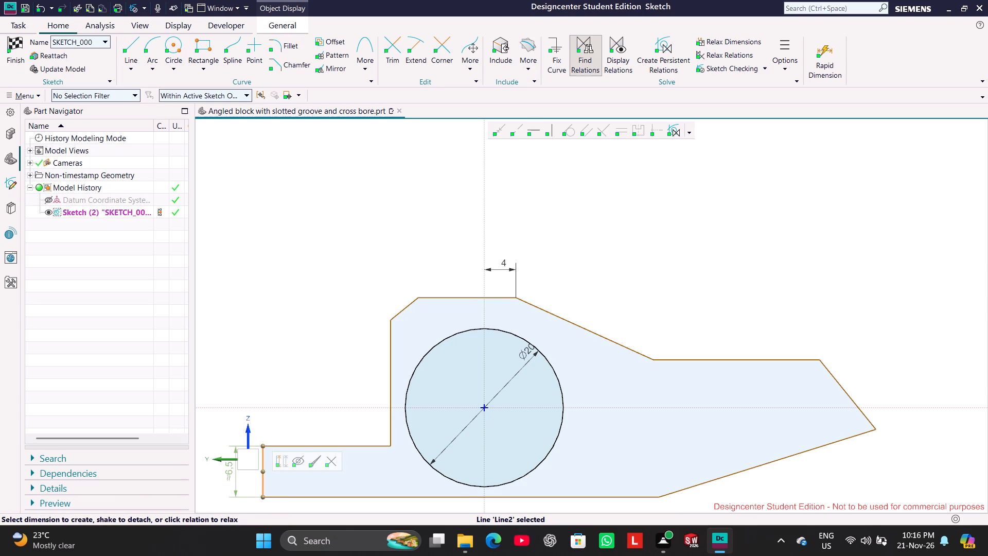
{"action": "left_click", "coordinate": [482, 436]}
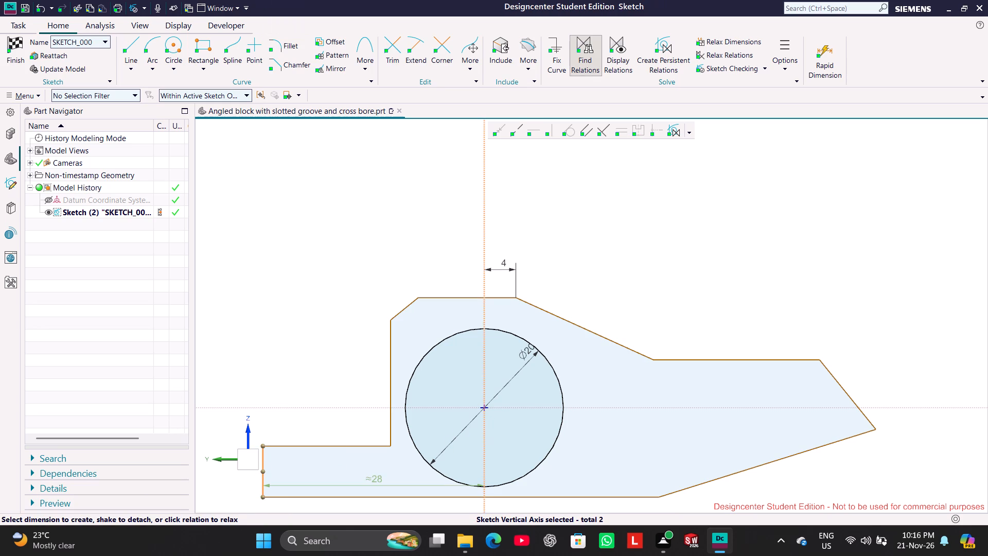
{"action": "left_click_drag", "start_coordinate": [366, 485], "coordinate": [377, 258]}
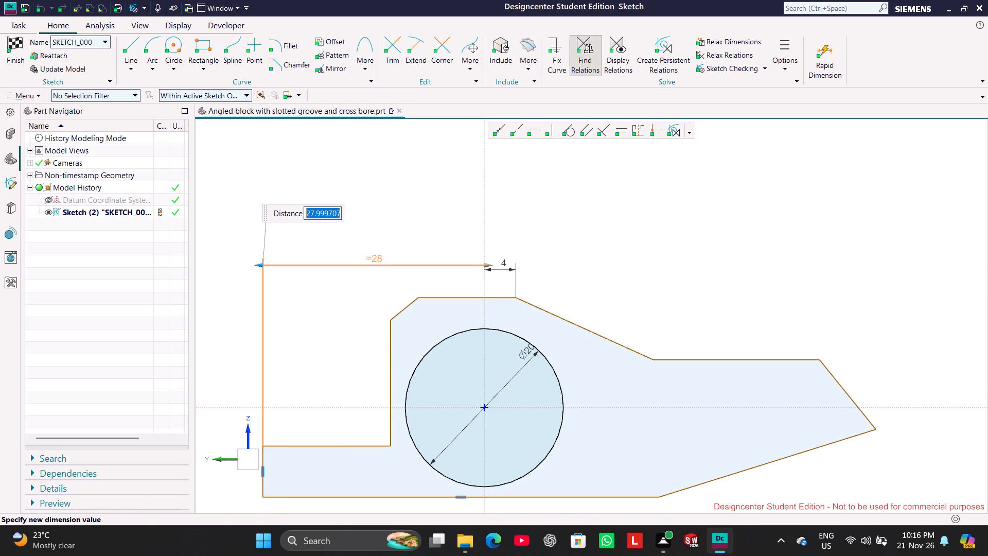
{"action": "double_click", "coordinate": [378, 256]}
{"action": "double_click", "coordinate": [377, 259]}
{"action": "type", "text": "67"}
{"action": "key", "text": "Return"}
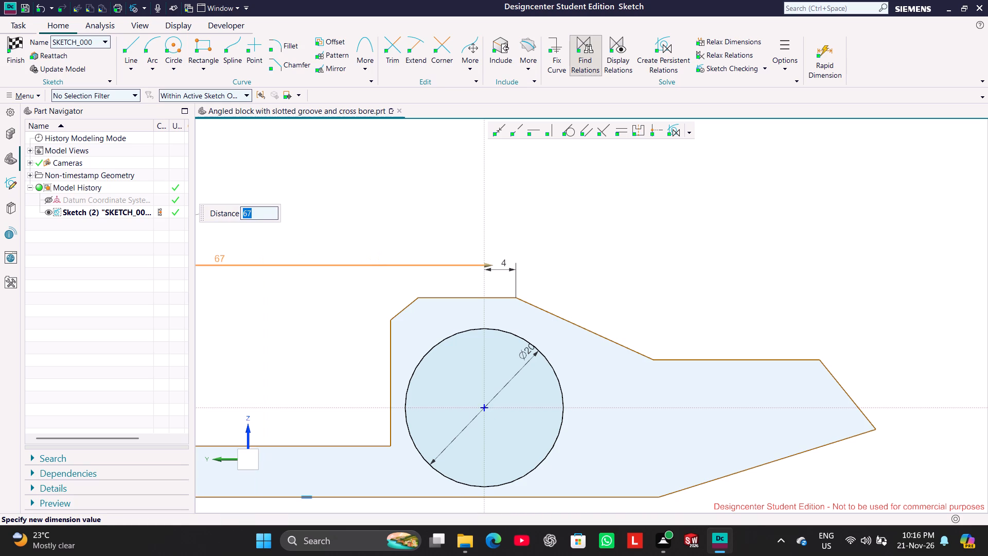
{"action": "scroll", "coordinate": [332, 304], "scroll_direction": "down", "scroll_amount": 5}
{"action": "middle_click_drag", "start_coordinate": [317, 324], "coordinate": [332, 325]}
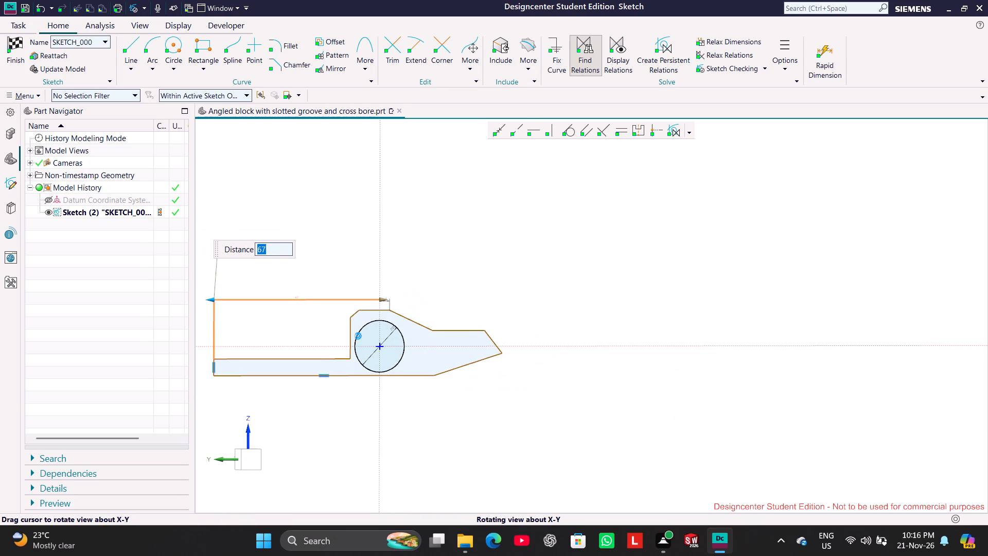
{"action": "middle_click_drag", "start_coordinate": [332, 325], "coordinate": [479, 326]}
{"action": "left_click", "coordinate": [252, 466]}
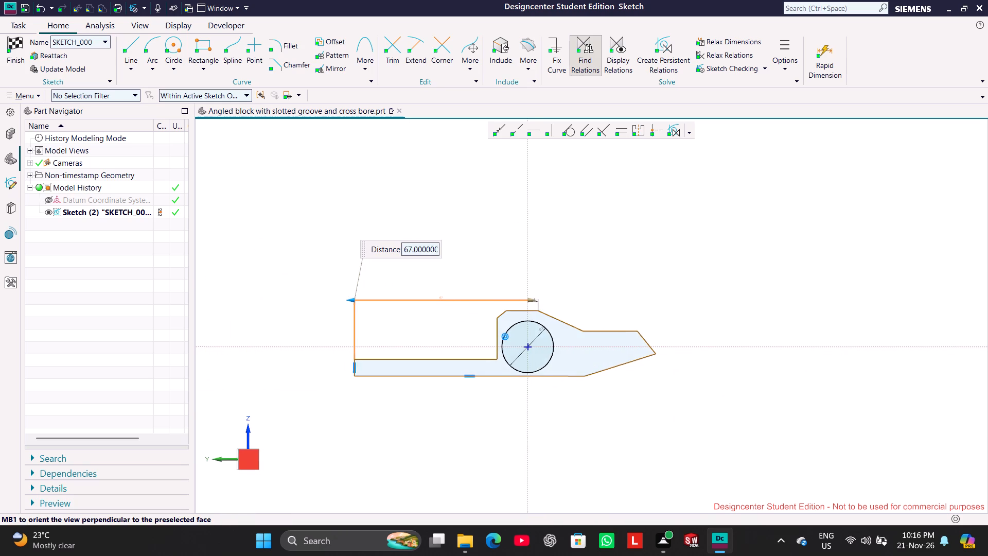
{"action": "scroll", "coordinate": [489, 267], "scroll_direction": "up", "scroll_amount": 2}
{"action": "scroll", "coordinate": [489, 267], "scroll_direction": "down", "scroll_amount": 1}
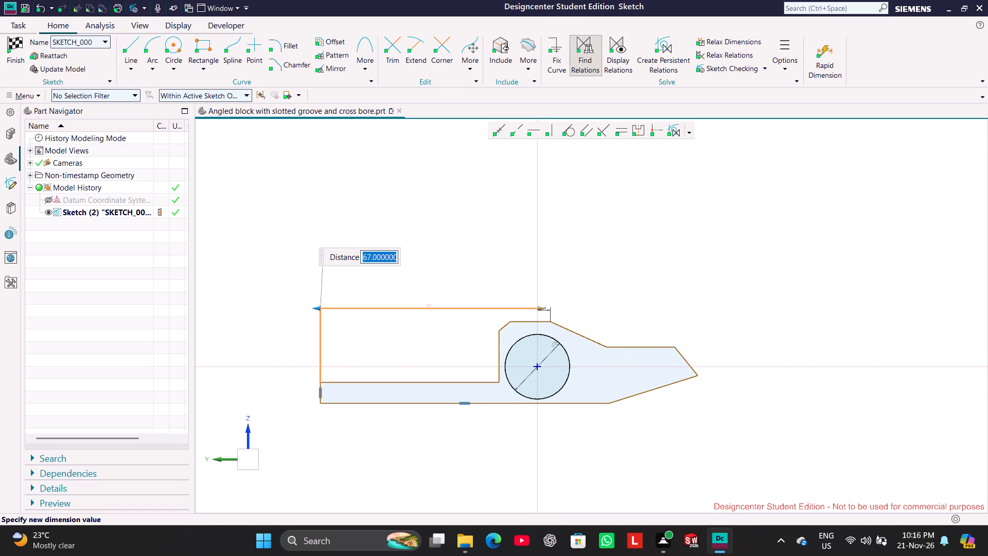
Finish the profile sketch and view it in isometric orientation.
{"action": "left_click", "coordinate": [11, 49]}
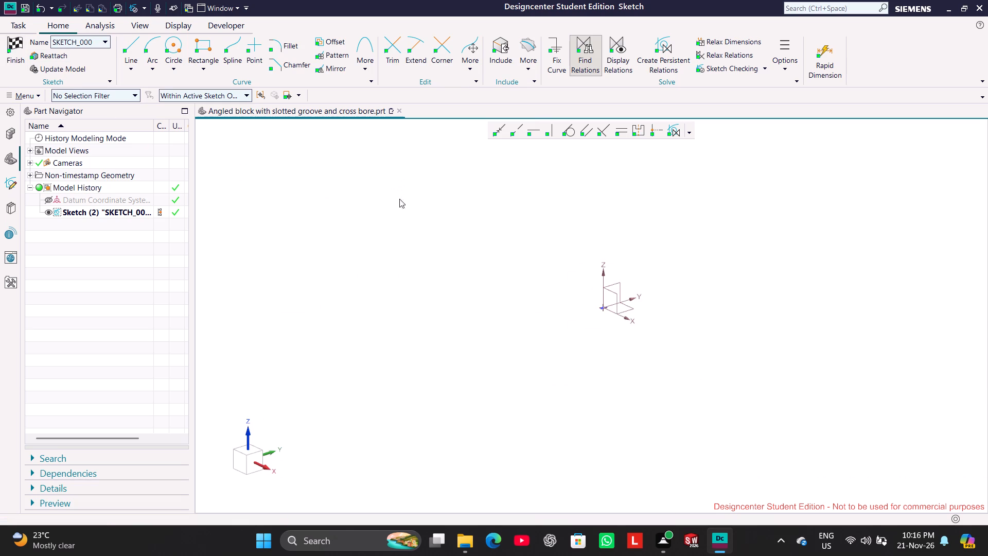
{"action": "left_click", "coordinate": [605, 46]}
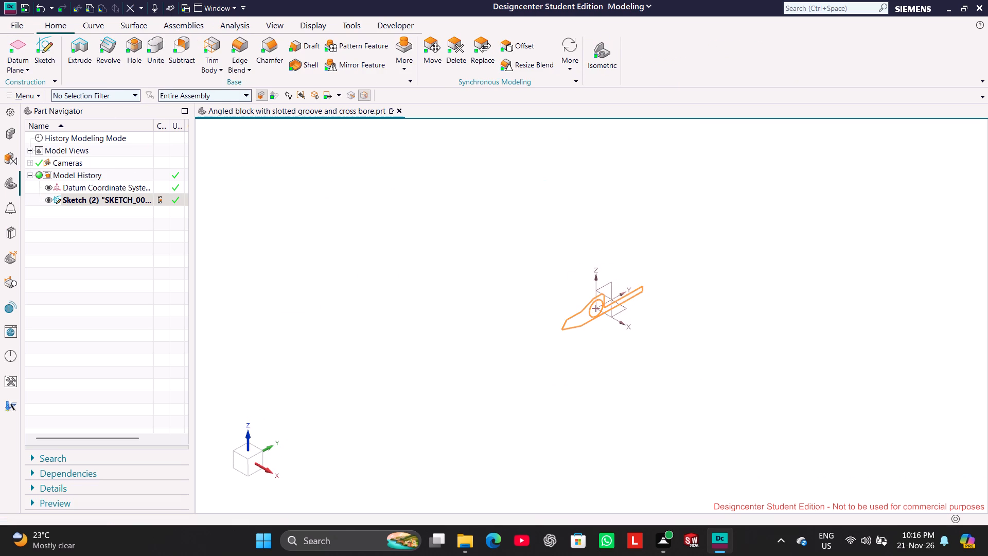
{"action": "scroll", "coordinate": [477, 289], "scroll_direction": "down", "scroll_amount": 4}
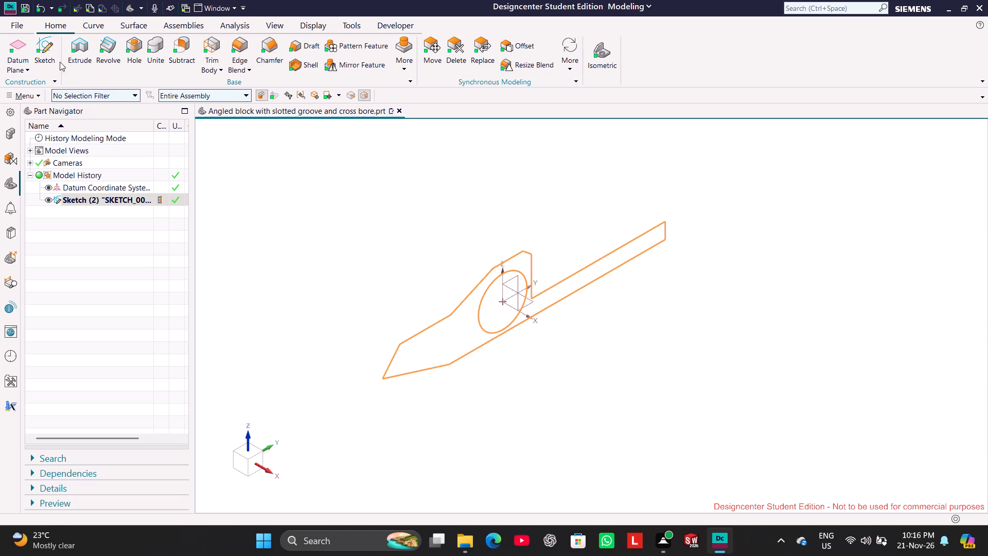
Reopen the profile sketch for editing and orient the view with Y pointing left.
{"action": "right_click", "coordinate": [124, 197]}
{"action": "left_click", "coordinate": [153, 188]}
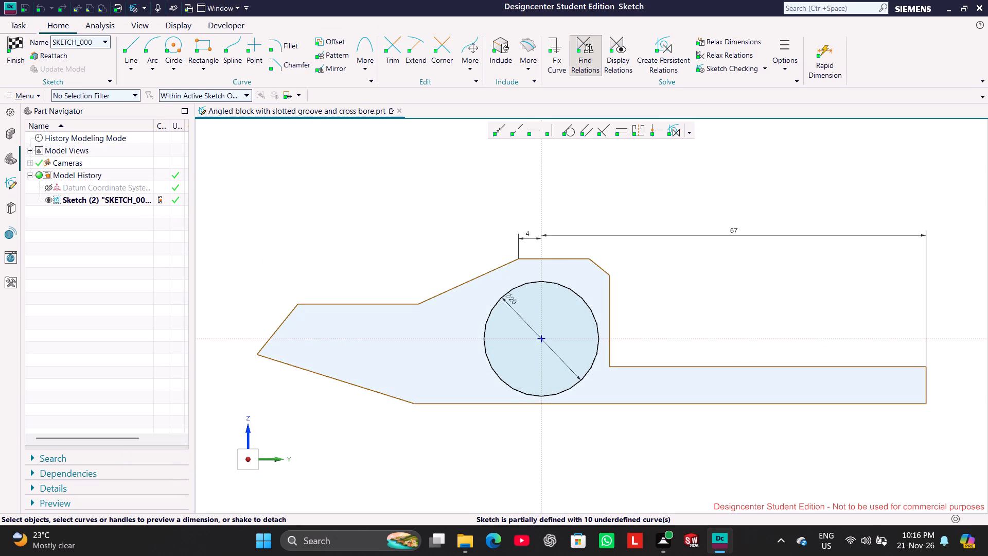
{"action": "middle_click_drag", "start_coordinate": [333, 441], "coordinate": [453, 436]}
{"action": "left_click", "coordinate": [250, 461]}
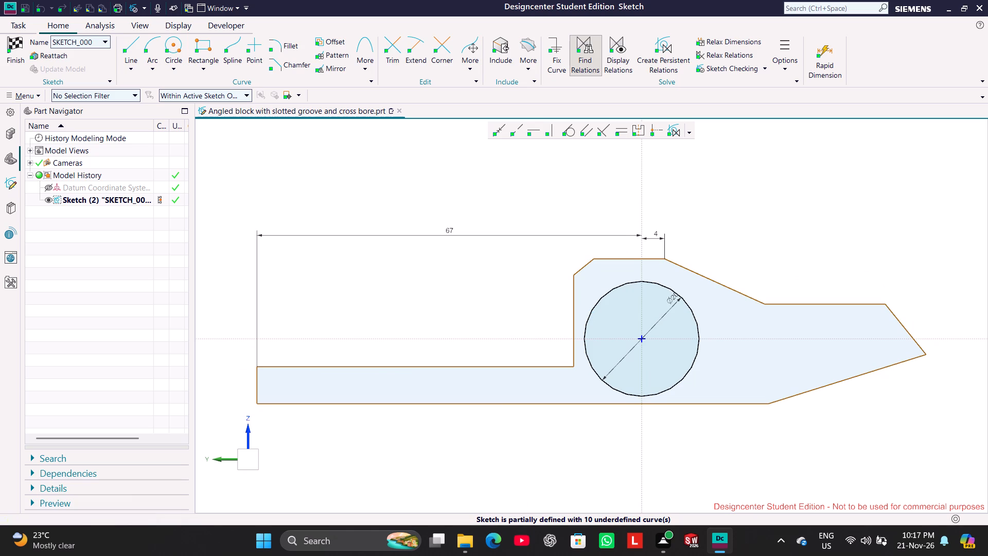
Dimension the profile's overall height between its bottom and top edges and set it to 30 mm.
{"action": "left_click", "coordinate": [416, 408]}
{"action": "left_click", "coordinate": [613, 259]}
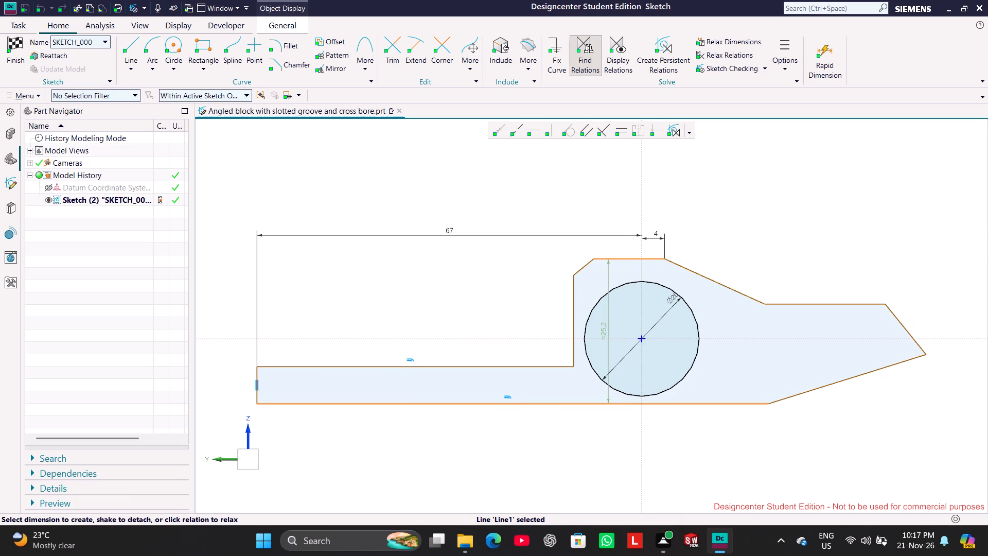
{"action": "left_click_drag", "start_coordinate": [605, 327], "coordinate": [232, 336]}
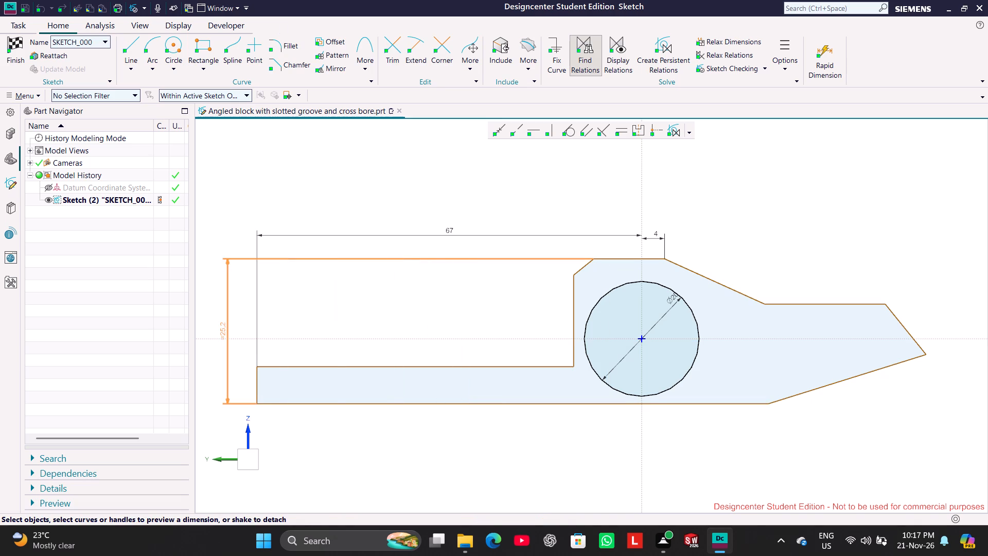
{"action": "left_click_drag", "start_coordinate": [232, 336], "coordinate": [223, 336]}
{"action": "double_click", "coordinate": [215, 333]}
{"action": "double_click", "coordinate": [215, 332]}
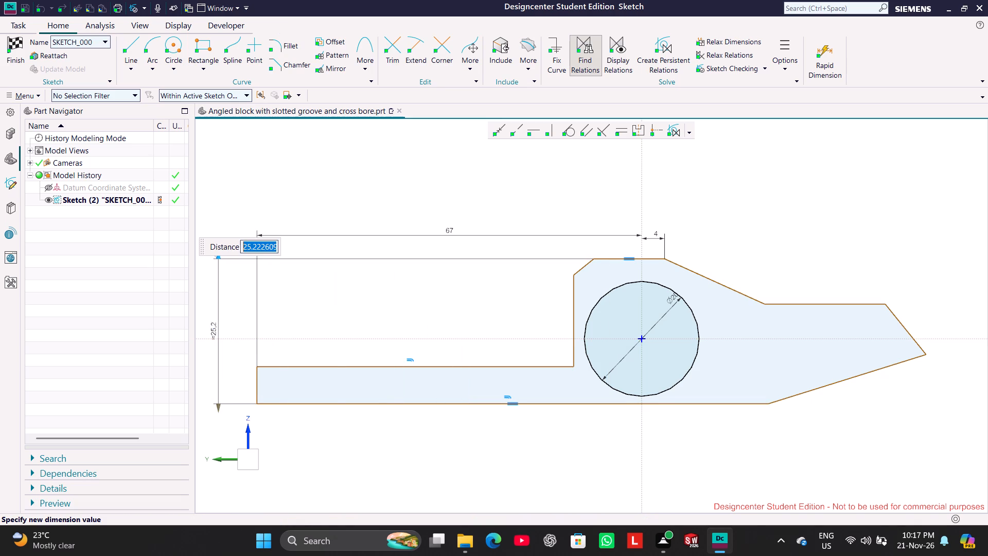
{"action": "type", "text": "30"}
{"action": "key", "text": "Return"}
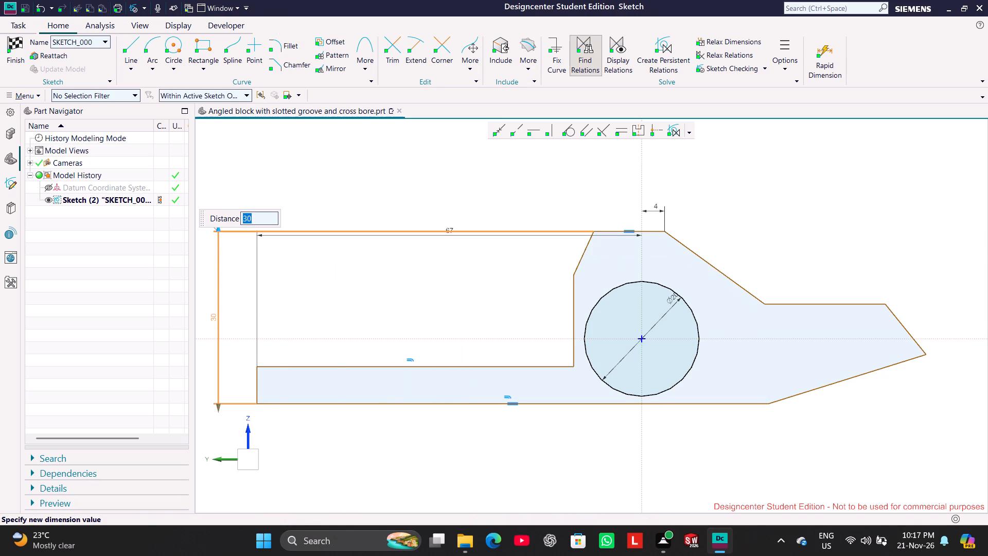
{"action": "left_click", "coordinate": [343, 186]}
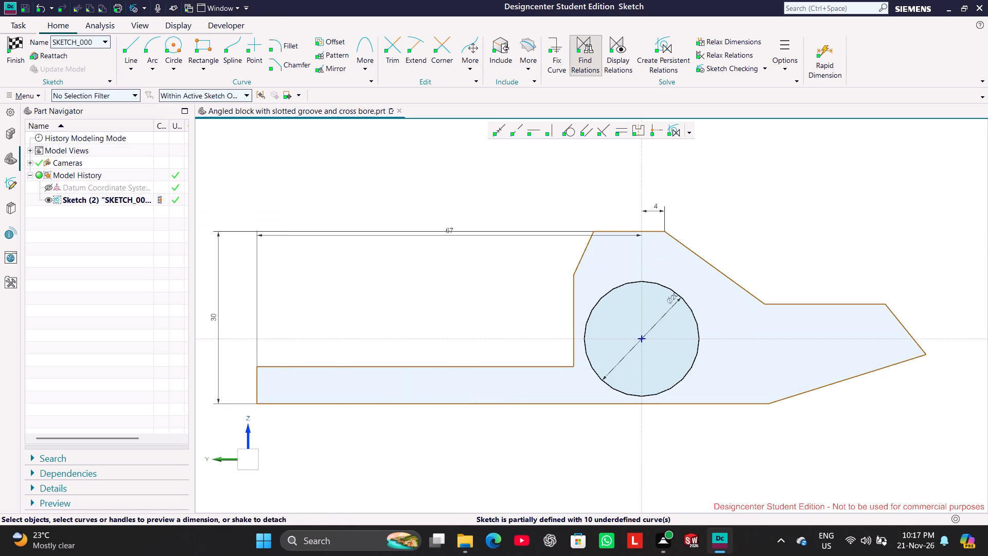
Dimension the vertical distance from the sketch origin to the profile's bottom edge and set it to 15 mm.
{"action": "left_click", "coordinate": [641, 338]}
{"action": "left_click", "coordinate": [704, 399]}
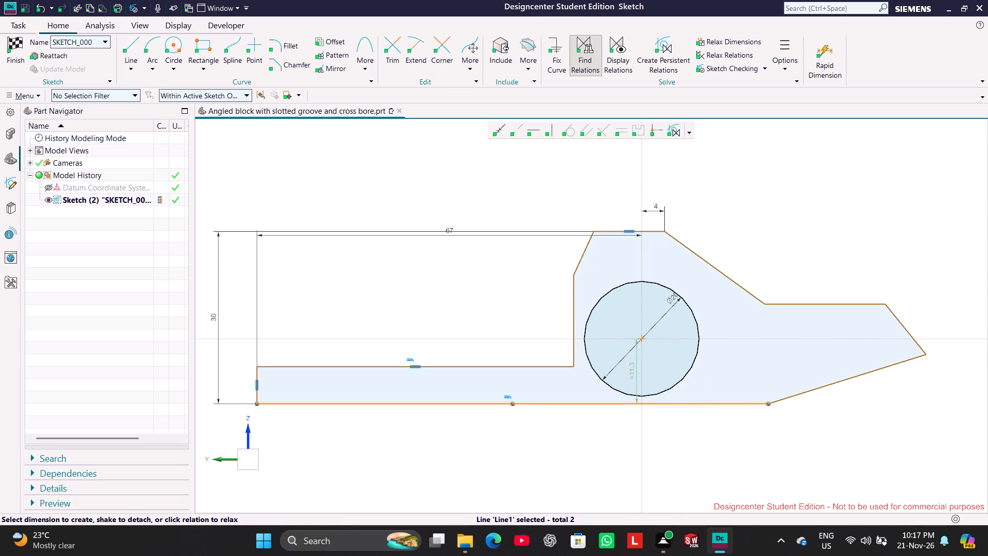
{"action": "left_click_drag", "start_coordinate": [632, 373], "coordinate": [733, 366]}
{"action": "triple_click", "coordinate": [722, 366]}
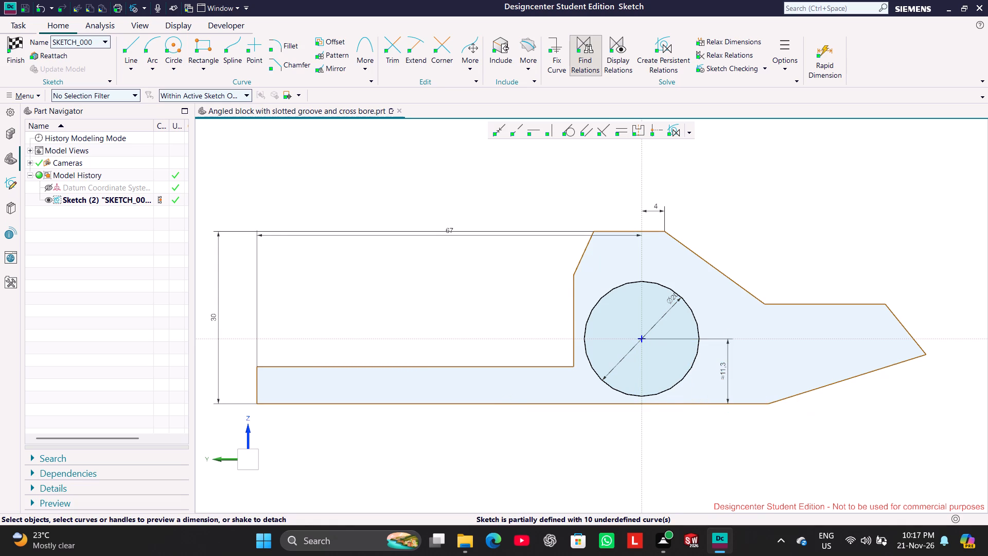
{"action": "left_click", "coordinate": [722, 366]}
{"action": "type", "text": "15"}
{"action": "key", "text": "Return"}
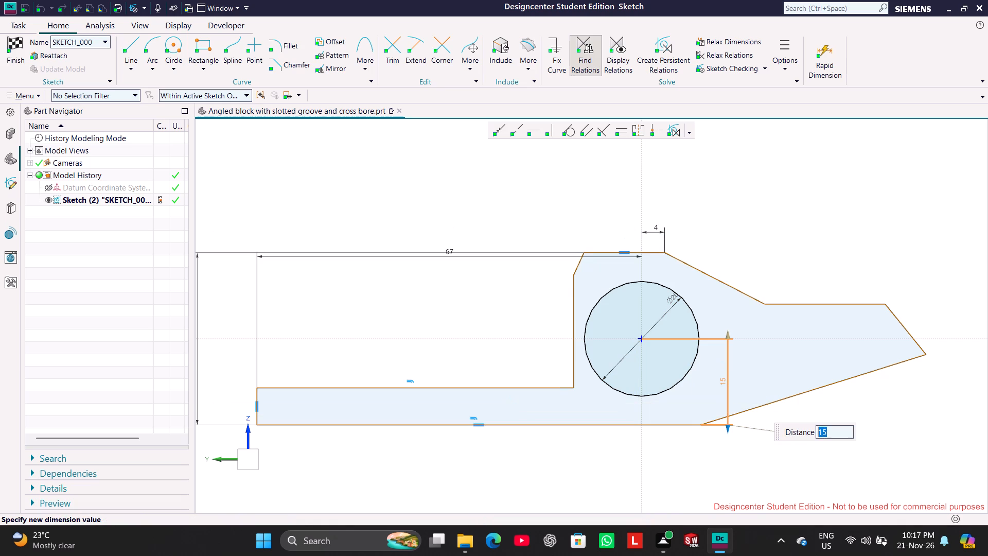
{"action": "left_click", "coordinate": [830, 208]}
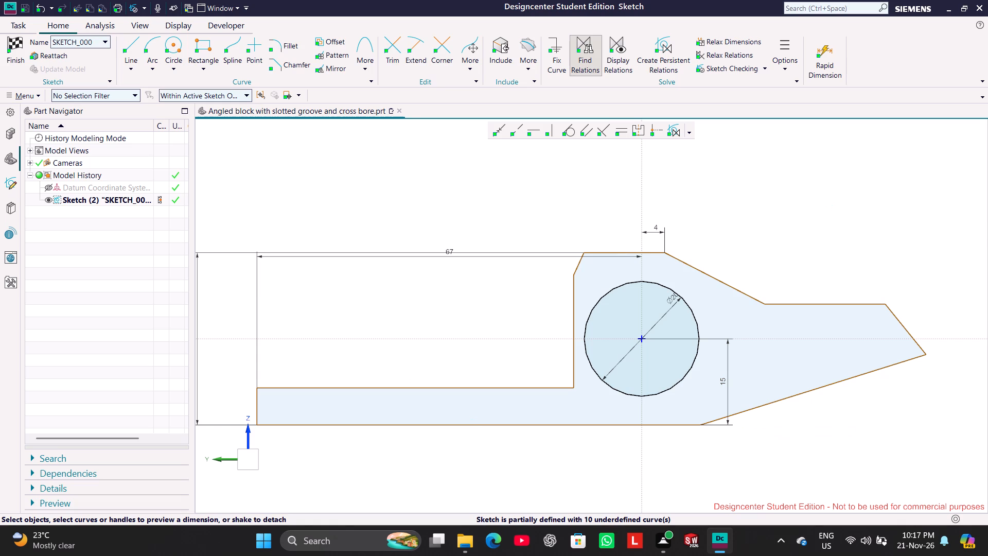
Dimension the length of the base's upper horizontal edge, place it below the profile and set it to 40 mm.
{"action": "left_click", "coordinate": [498, 386]}
{"action": "left_click_drag", "start_coordinate": [451, 377], "coordinate": [453, 458]}
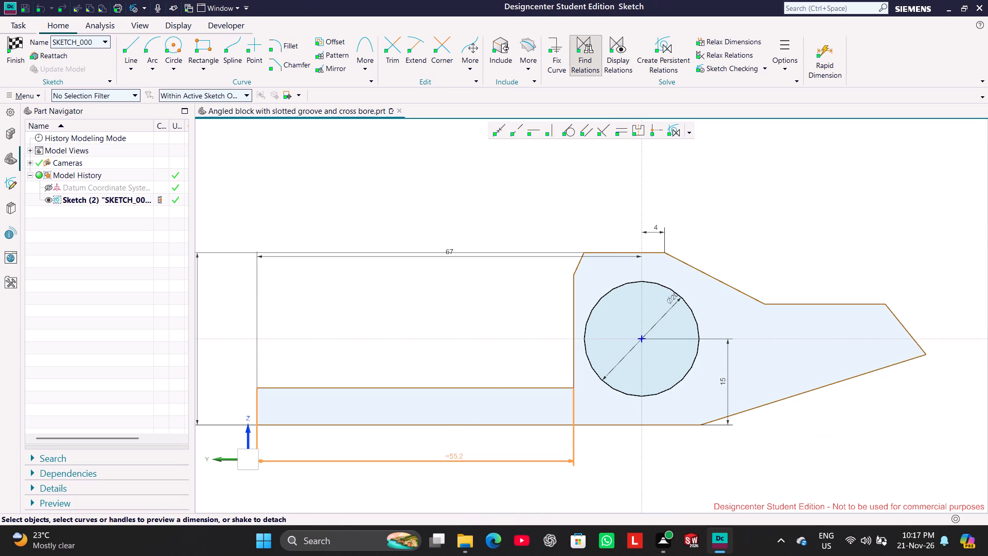
{"action": "left_click_drag", "start_coordinate": [453, 458], "coordinate": [440, 461]}
{"action": "triple_click", "coordinate": [426, 461]}
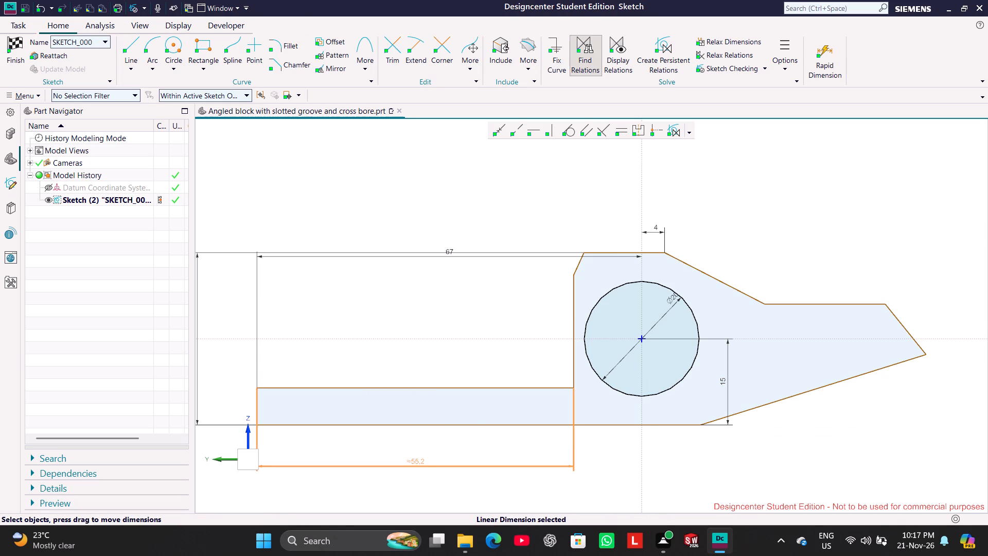
{"action": "double_click", "coordinate": [426, 461]}
{"action": "type", "text": "40"}
{"action": "key", "text": "Return"}
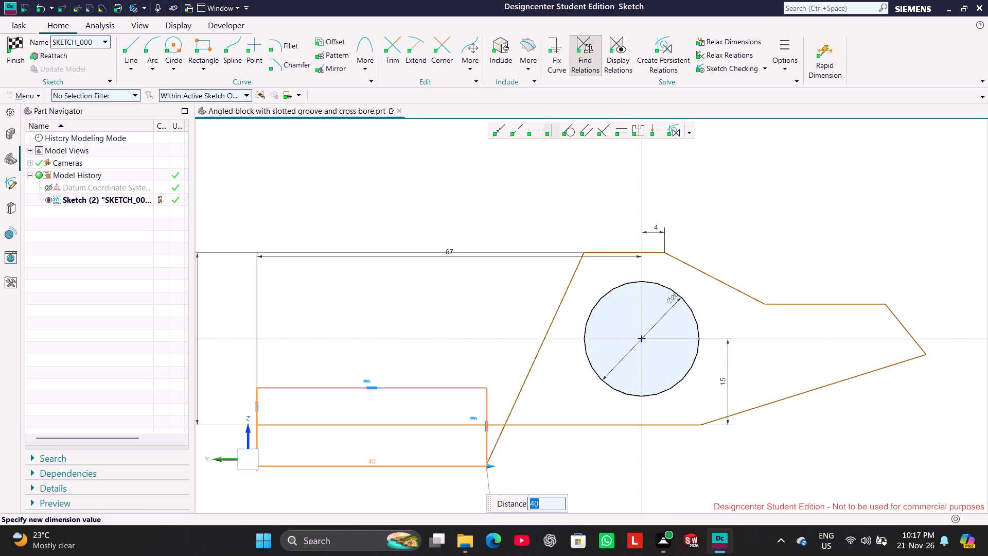
{"action": "left_click", "coordinate": [769, 189]}
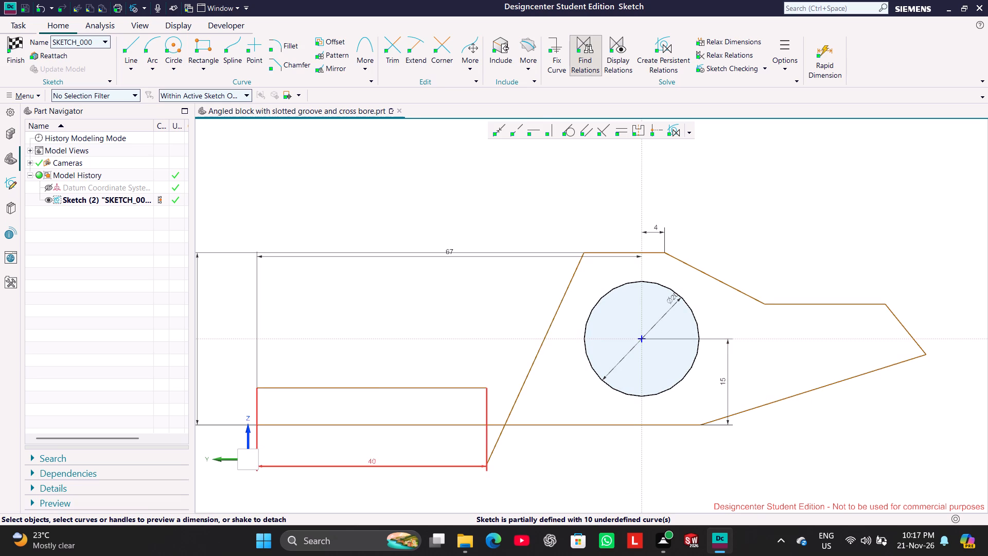
Raise the lower end of the +Y sloped line so the vertical step line rises about 5 mm above the base's upper edge.
{"action": "left_click_drag", "start_coordinate": [485, 465], "coordinate": [504, 386]}
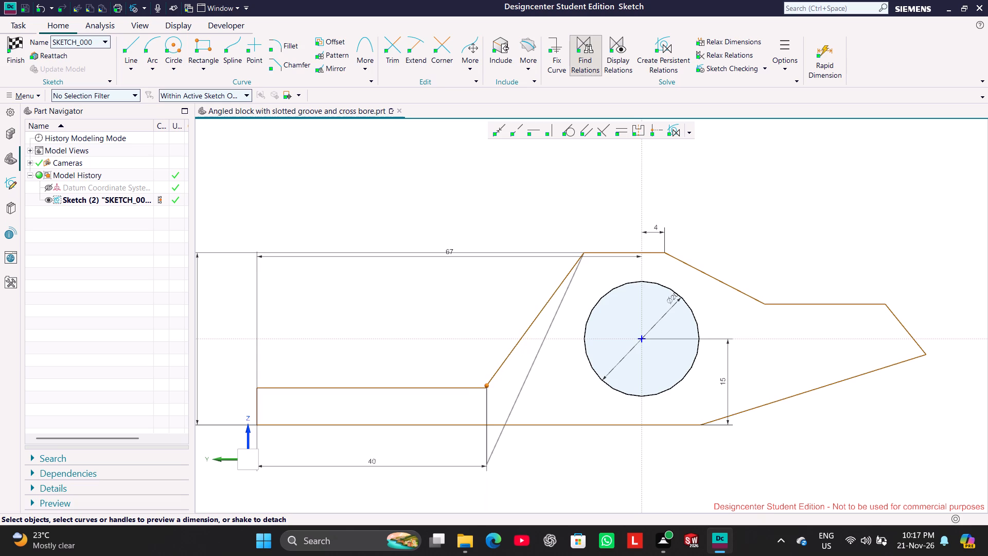
{"action": "left_click_drag", "start_coordinate": [504, 386], "coordinate": [511, 402]}
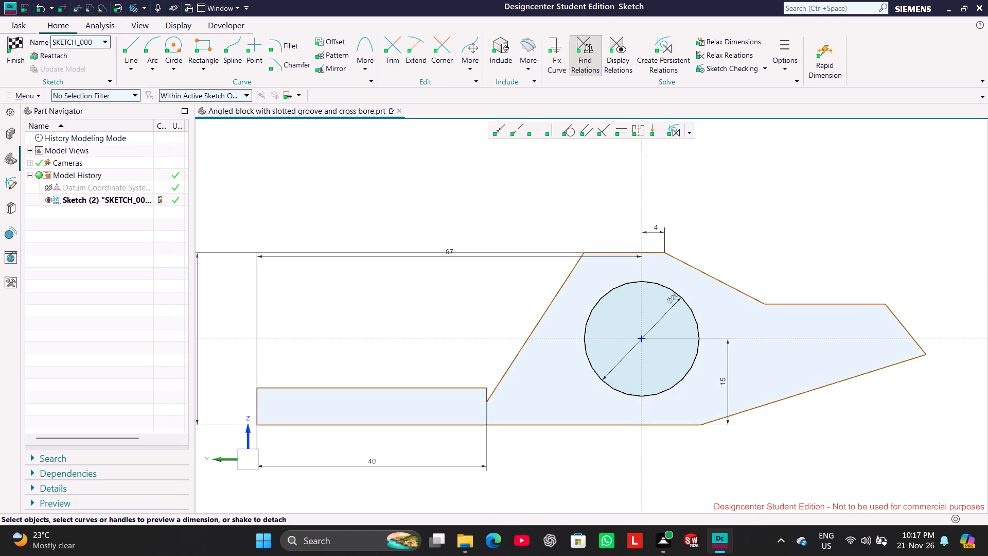
{"action": "left_click_drag", "start_coordinate": [487, 401], "coordinate": [489, 354]}
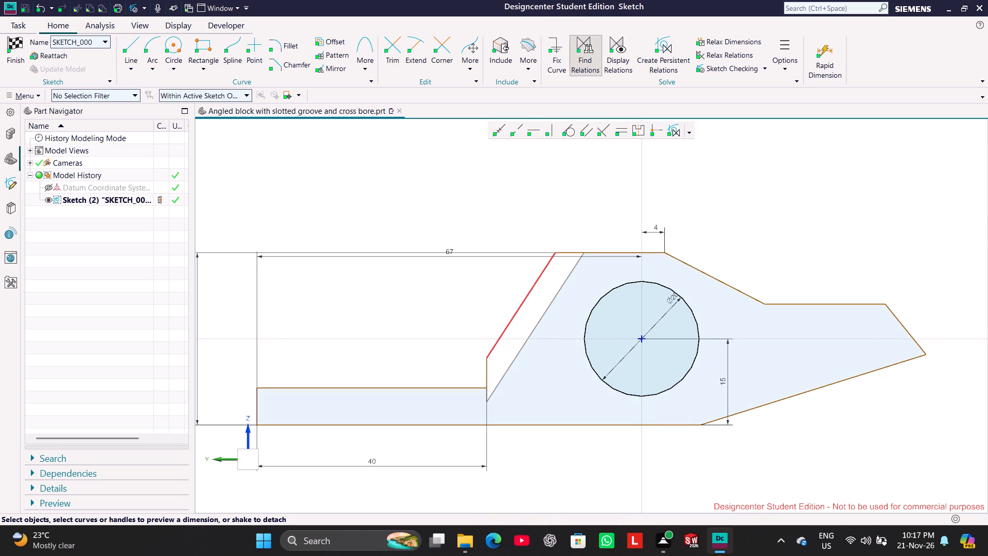
{"action": "left_click_drag", "start_coordinate": [489, 354], "coordinate": [489, 355]}
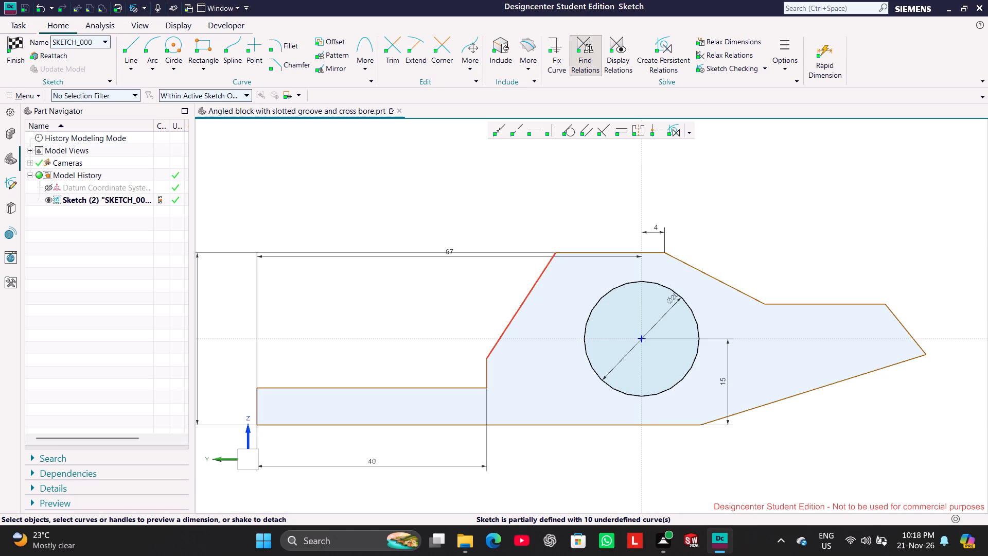
Dimension the vertical step line above the base's upper edge and set its length to 9 mm.
{"action": "left_click", "coordinate": [486, 372]}
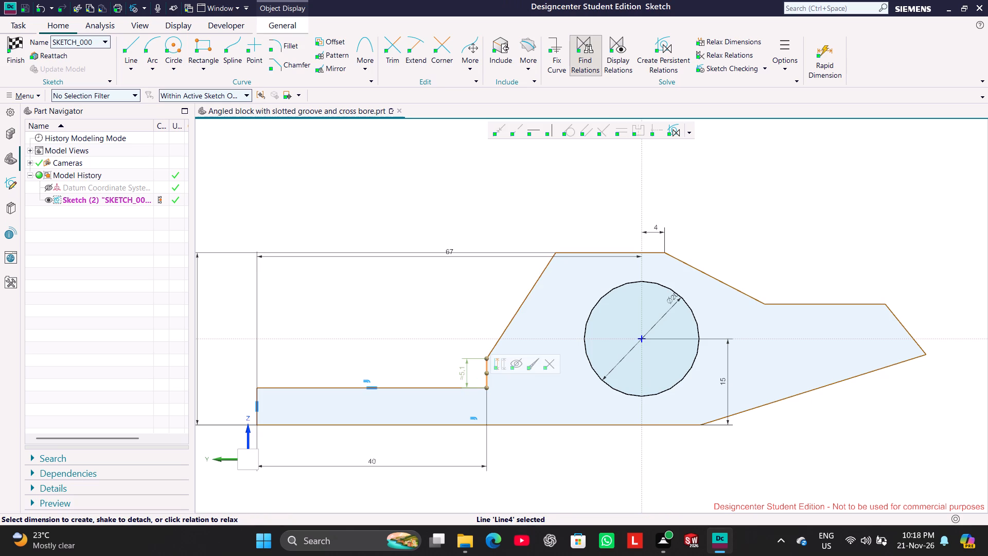
{"action": "double_click", "coordinate": [461, 372]}
{"action": "key", "text": "9"}
{"action": "key", "text": "Return"}
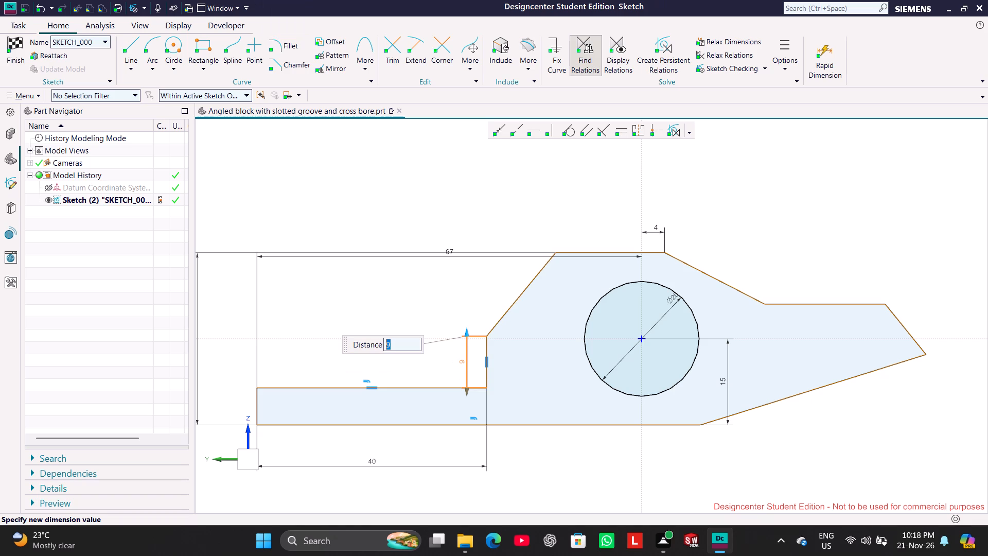
{"action": "left_click", "coordinate": [425, 206]}
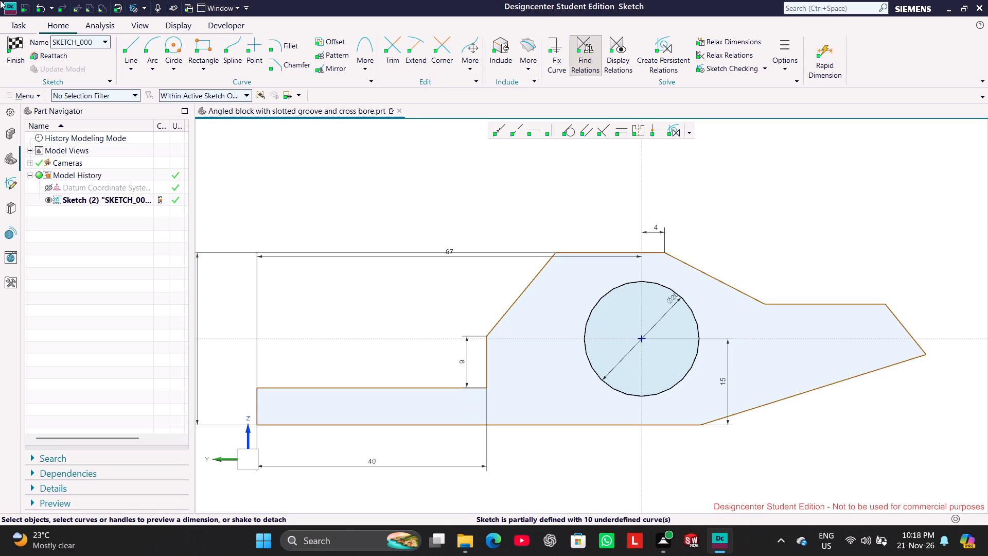
Dimension the base's vertical +Y end line and set its height to 8 mm.
{"action": "left_click", "coordinate": [252, 411]}
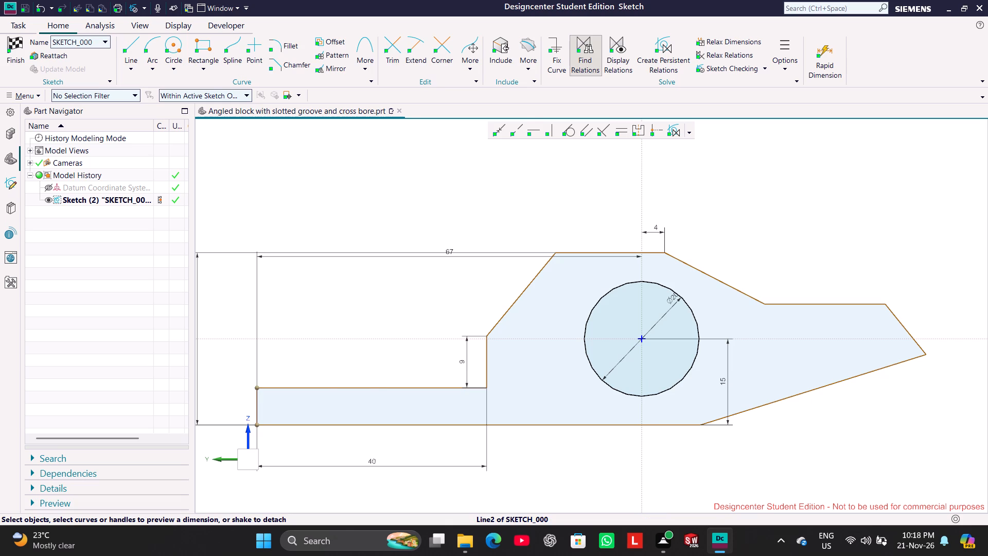
{"action": "left_click", "coordinate": [230, 402]}
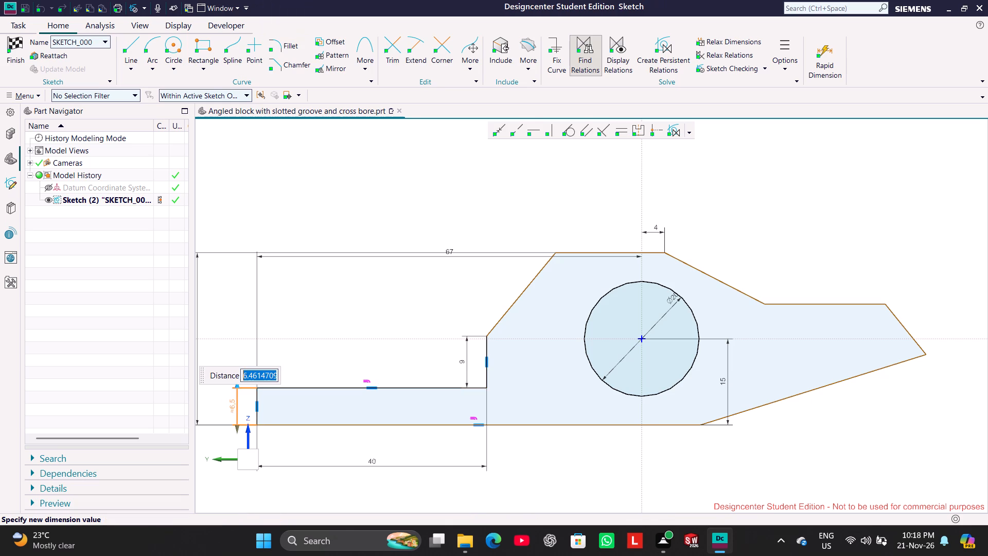
{"action": "key", "text": "8"}
{"action": "key", "text": "Return"}
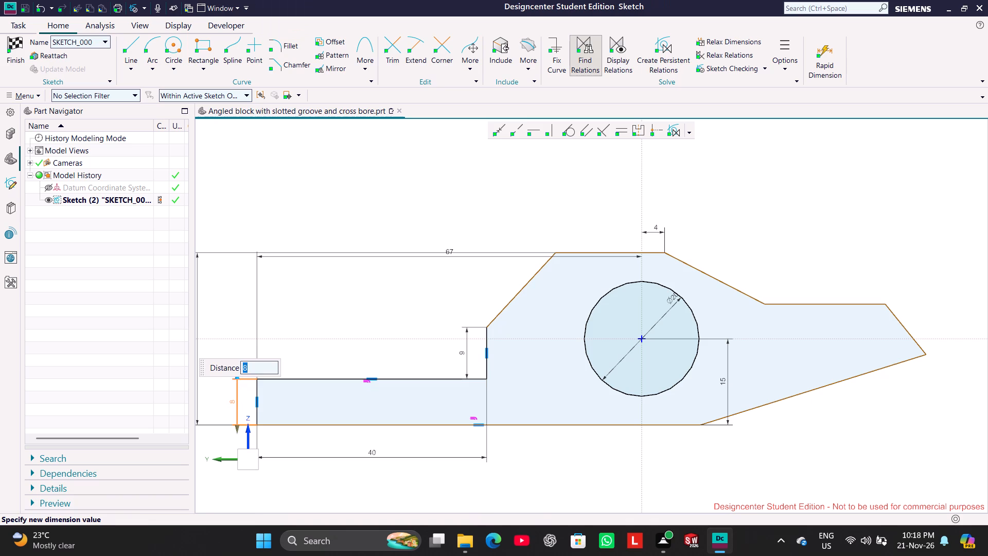
{"action": "left_click", "coordinate": [360, 333]}
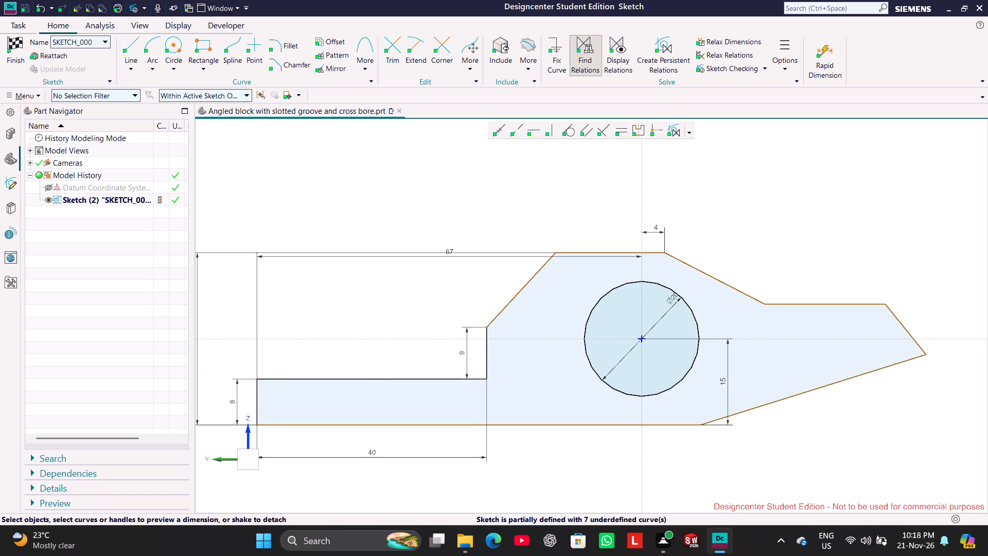
Dimension the angle between the +Y sloped line and the top edge and set it to 30°.
{"action": "left_click", "coordinate": [510, 300]}
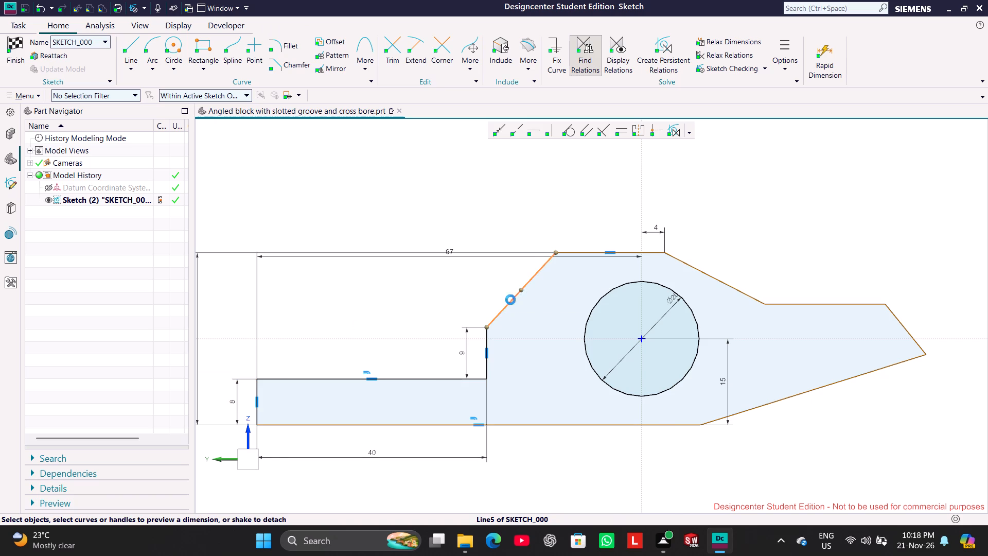
{"action": "left_click", "coordinate": [595, 250]}
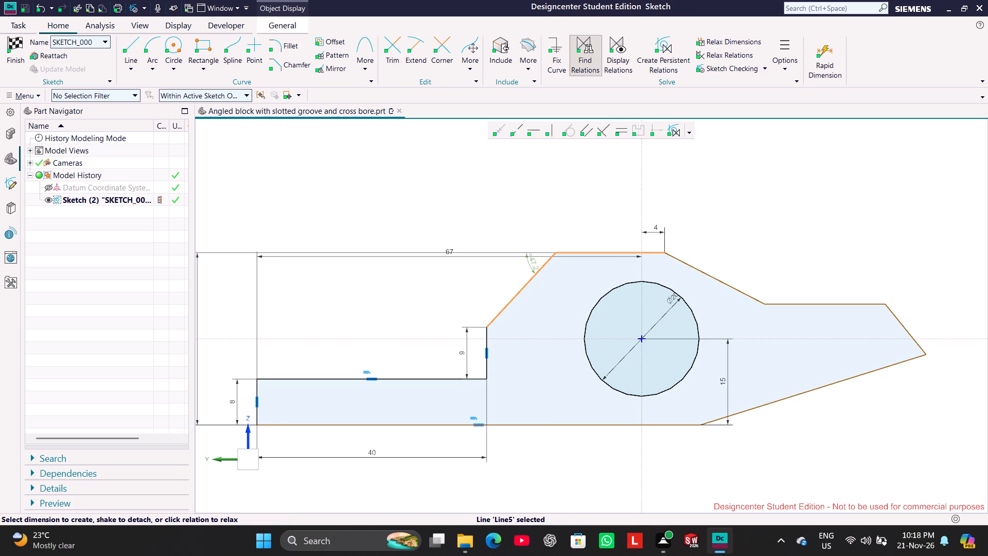
{"action": "left_click_drag", "start_coordinate": [530, 262], "coordinate": [457, 307]}
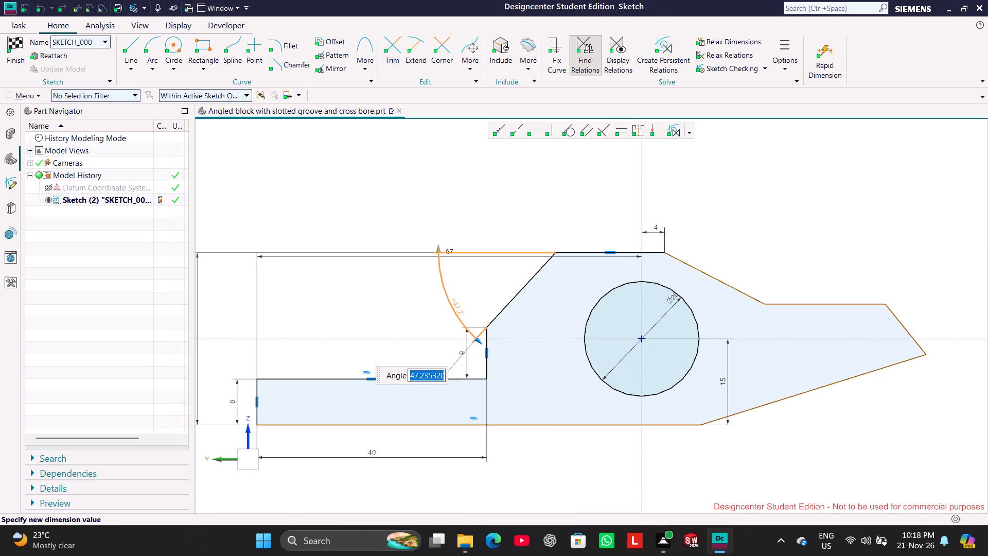
{"action": "type", "text": "30"}
{"action": "key", "text": "Return"}
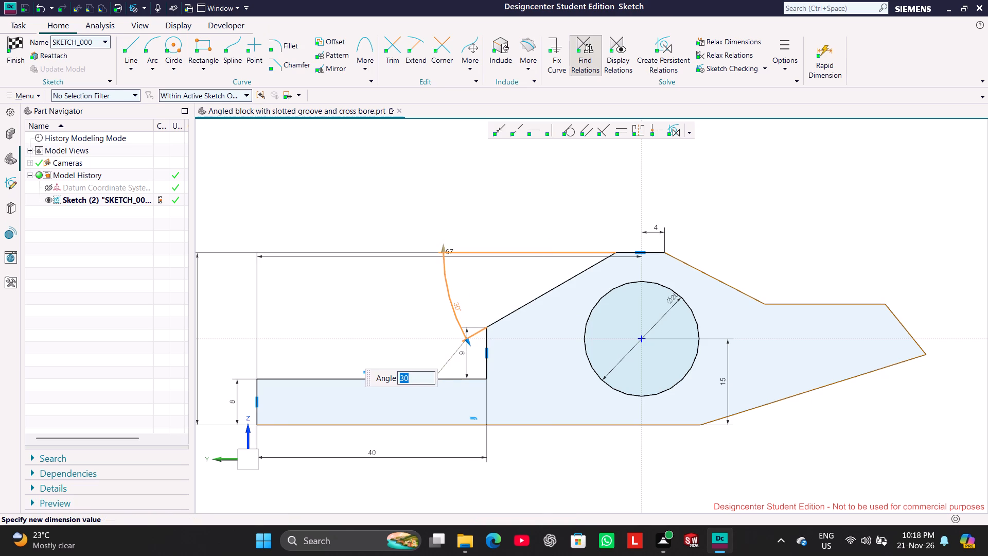
{"action": "left_click", "coordinate": [508, 170]}
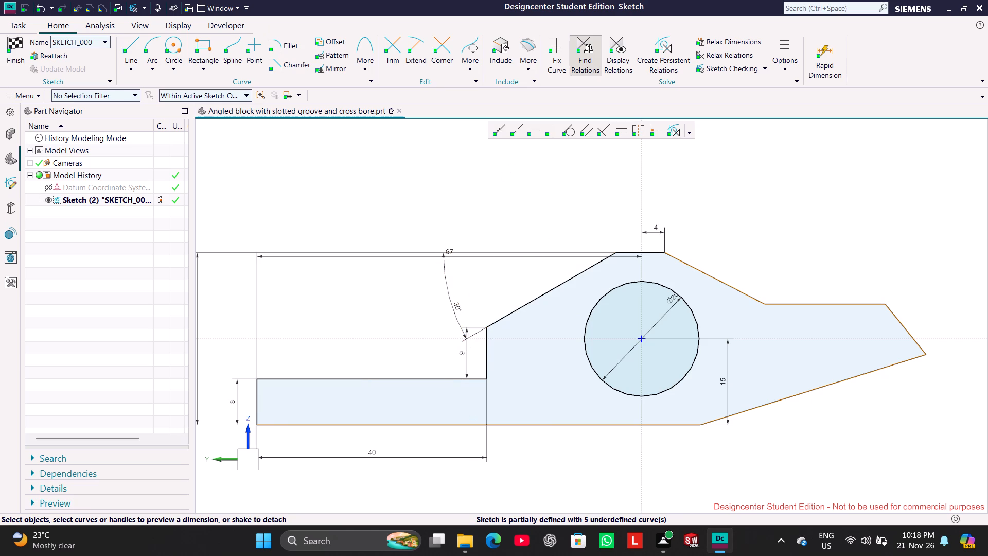
Move the 67 mm dimension higher so it stands clear above the profile's top edge.
{"action": "left_click_drag", "start_coordinate": [427, 257], "coordinate": [438, 216]}
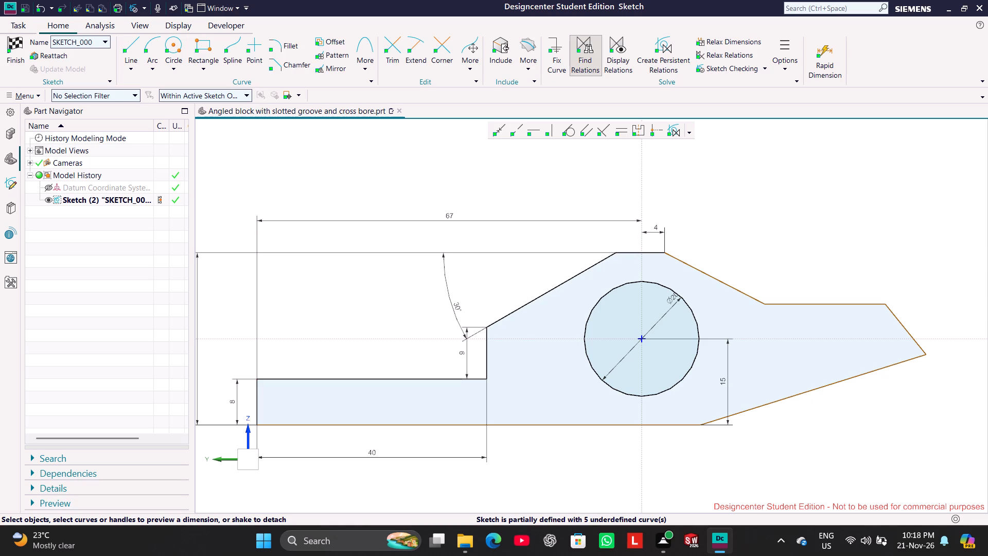
{"action": "left_click", "coordinate": [381, 328]}
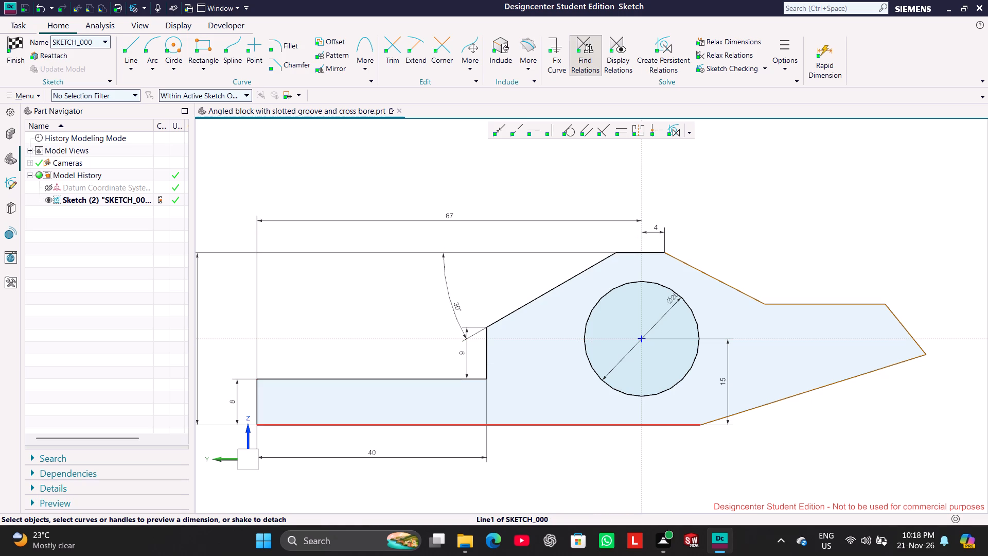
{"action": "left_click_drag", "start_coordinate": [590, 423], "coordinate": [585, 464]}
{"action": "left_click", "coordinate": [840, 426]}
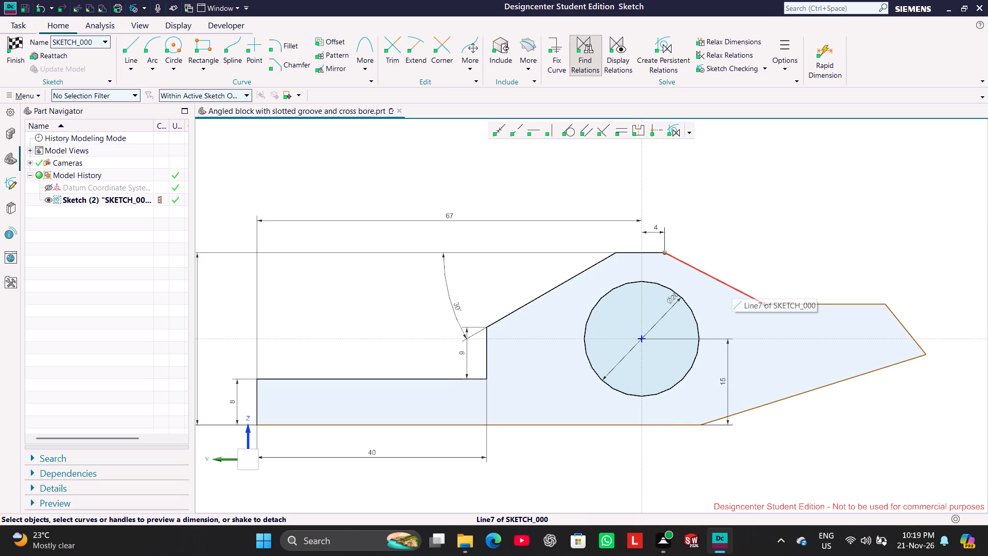
Dimension the angle between the top edge and the sloped line on the circle's -Y side and set it to 10°.
{"action": "left_click", "coordinate": [648, 254]}
{"action": "left_click", "coordinate": [695, 269]}
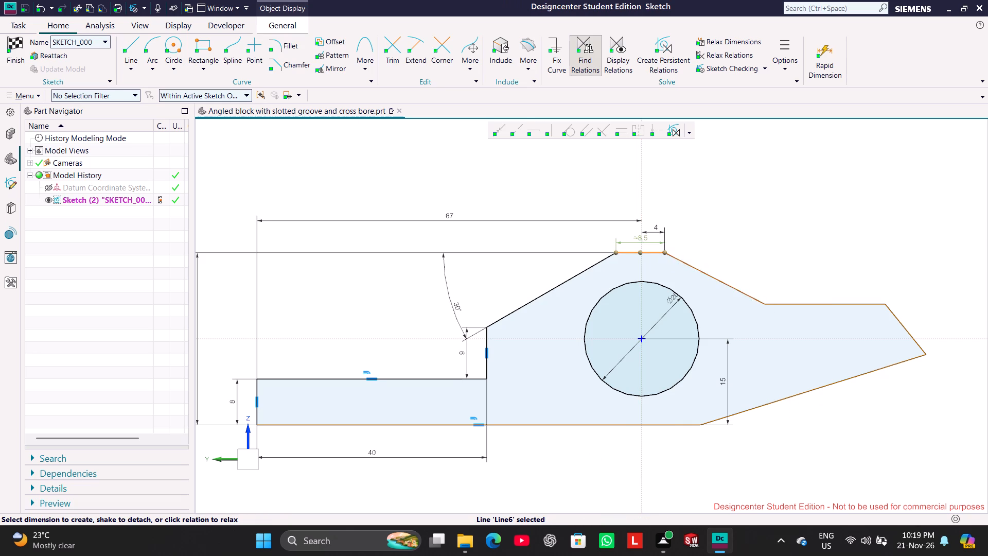
{"action": "left_click_drag", "start_coordinate": [664, 270], "coordinate": [738, 262]}
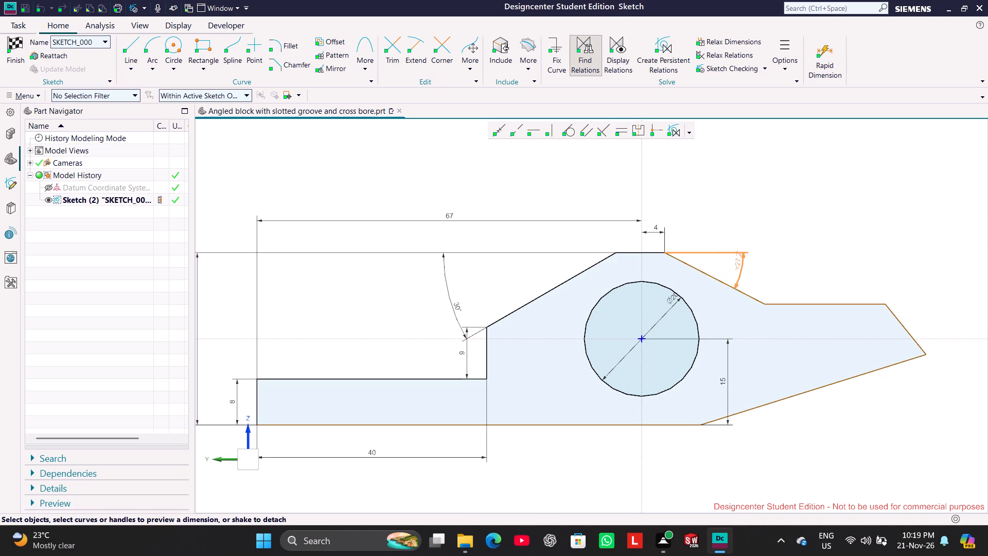
{"action": "left_click_drag", "start_coordinate": [738, 262], "coordinate": [731, 276]}
{"action": "type", "text": "10"}
{"action": "key", "text": "Return"}
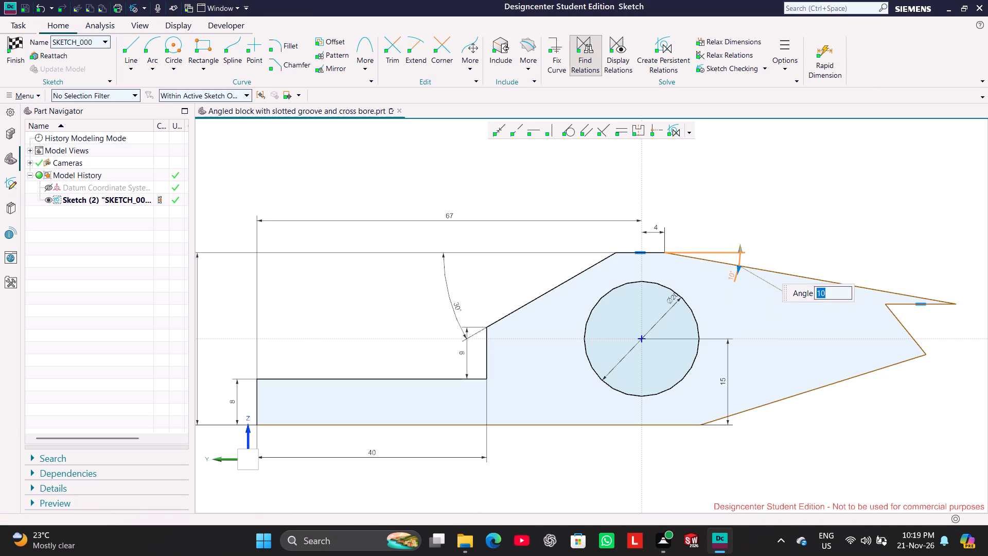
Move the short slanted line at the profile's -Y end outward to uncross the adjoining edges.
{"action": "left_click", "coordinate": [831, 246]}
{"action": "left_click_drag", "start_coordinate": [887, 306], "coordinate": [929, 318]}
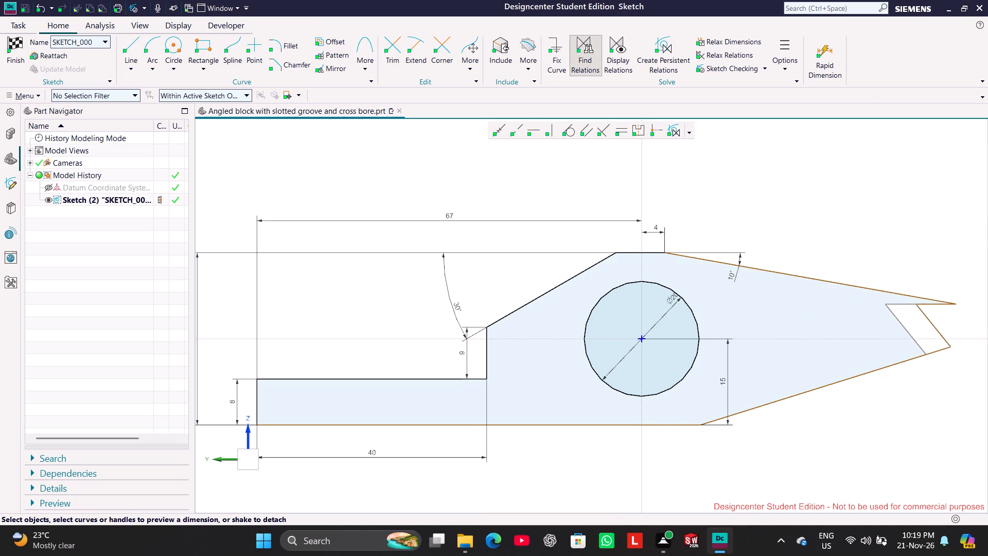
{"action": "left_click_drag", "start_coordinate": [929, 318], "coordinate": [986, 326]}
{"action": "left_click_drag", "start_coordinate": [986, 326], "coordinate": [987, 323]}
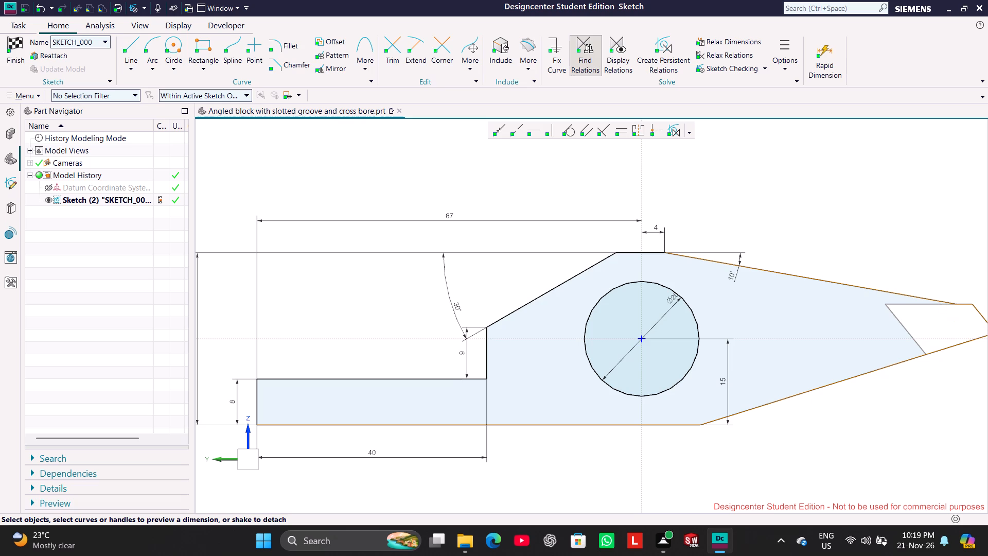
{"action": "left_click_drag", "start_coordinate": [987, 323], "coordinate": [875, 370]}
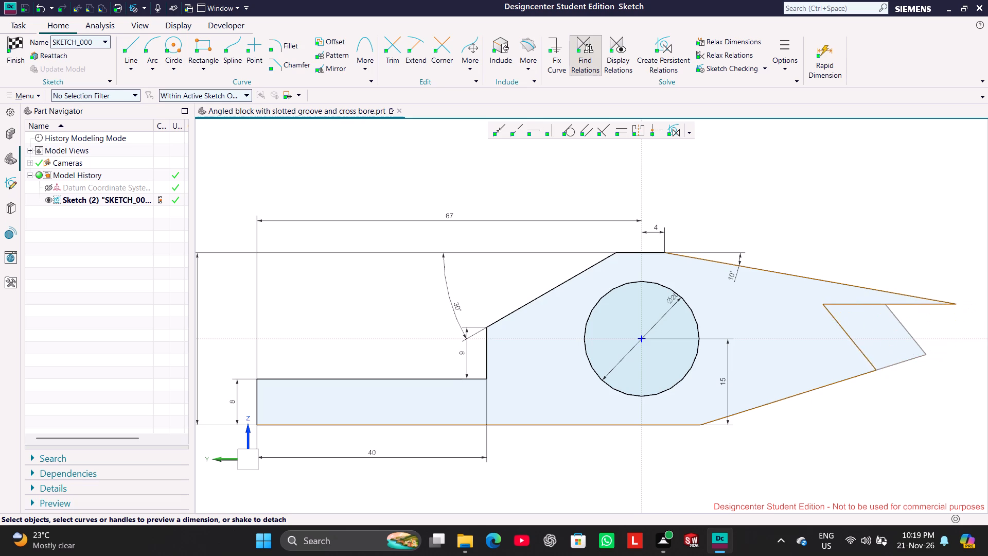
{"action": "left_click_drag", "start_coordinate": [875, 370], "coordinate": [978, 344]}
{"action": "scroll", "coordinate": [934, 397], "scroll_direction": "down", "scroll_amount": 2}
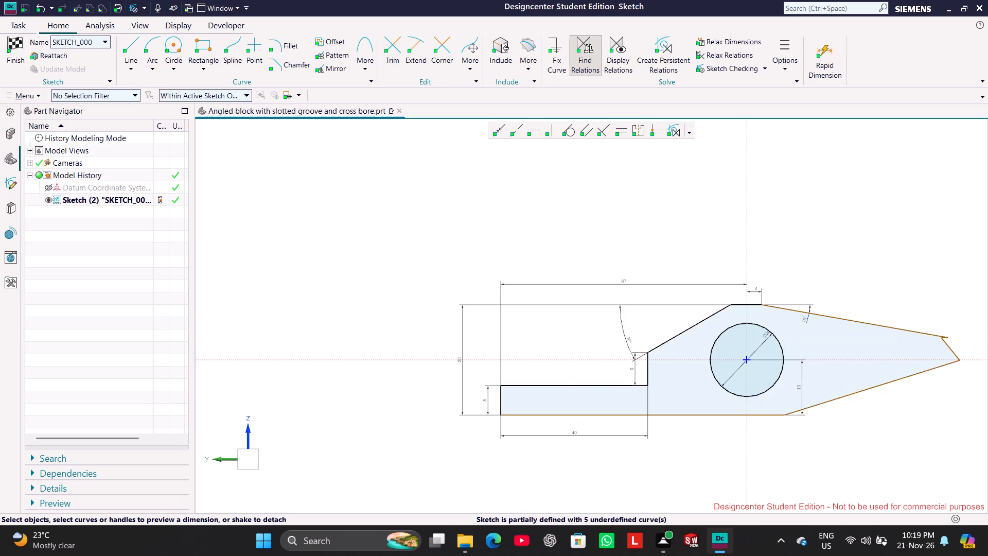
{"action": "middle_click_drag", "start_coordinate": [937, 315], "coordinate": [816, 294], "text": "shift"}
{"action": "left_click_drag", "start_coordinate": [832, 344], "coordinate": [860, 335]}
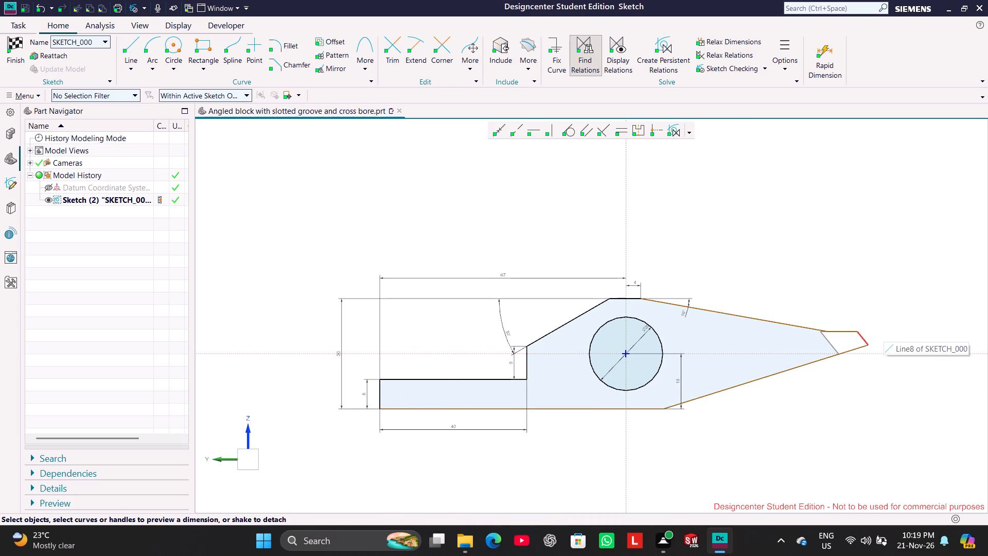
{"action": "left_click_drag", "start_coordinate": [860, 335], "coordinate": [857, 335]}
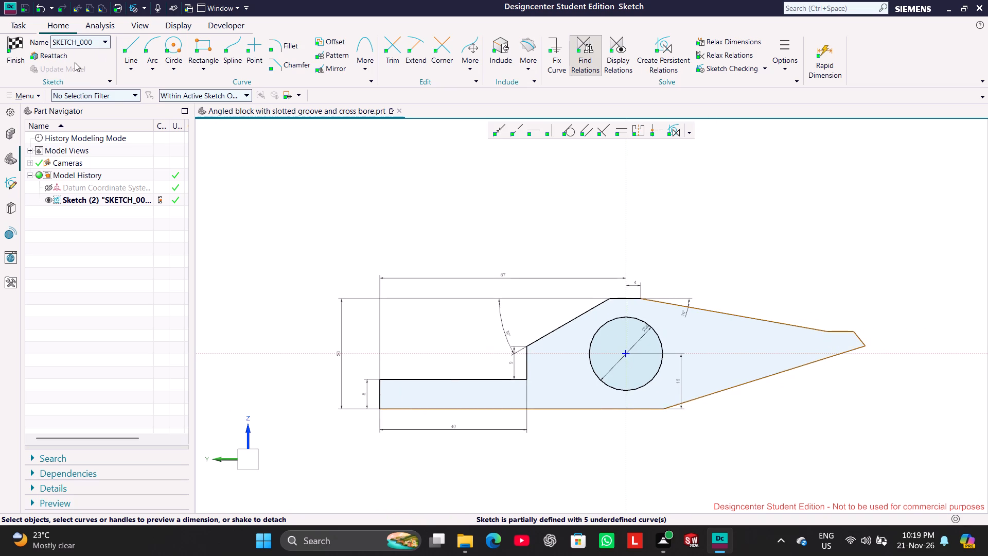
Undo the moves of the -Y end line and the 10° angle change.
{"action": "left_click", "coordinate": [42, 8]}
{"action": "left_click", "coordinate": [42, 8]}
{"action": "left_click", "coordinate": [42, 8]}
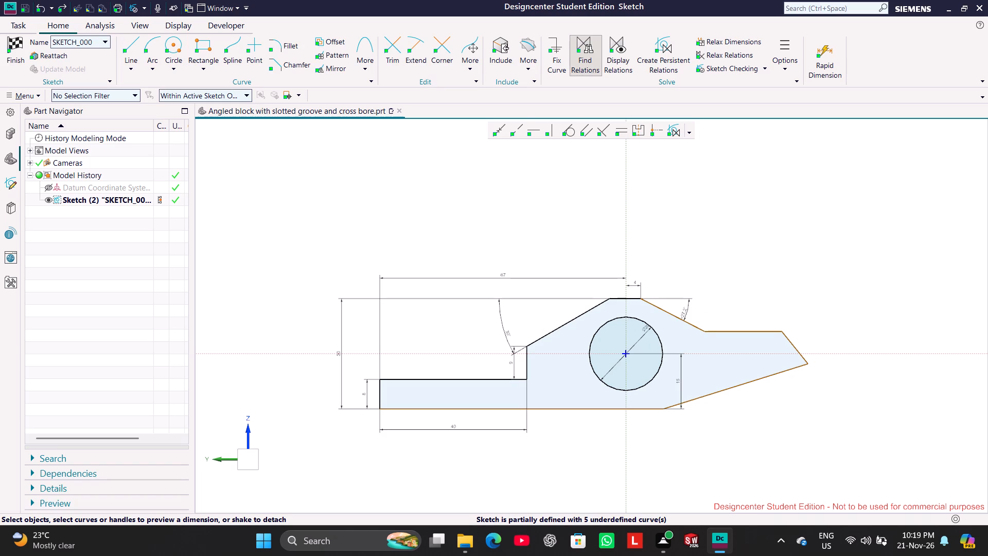
Delete the short horizontal line between the -Y sloped top line and the slanted end line.
{"action": "right_click", "coordinate": [752, 331]}
{"action": "left_click", "coordinate": [811, 325]}
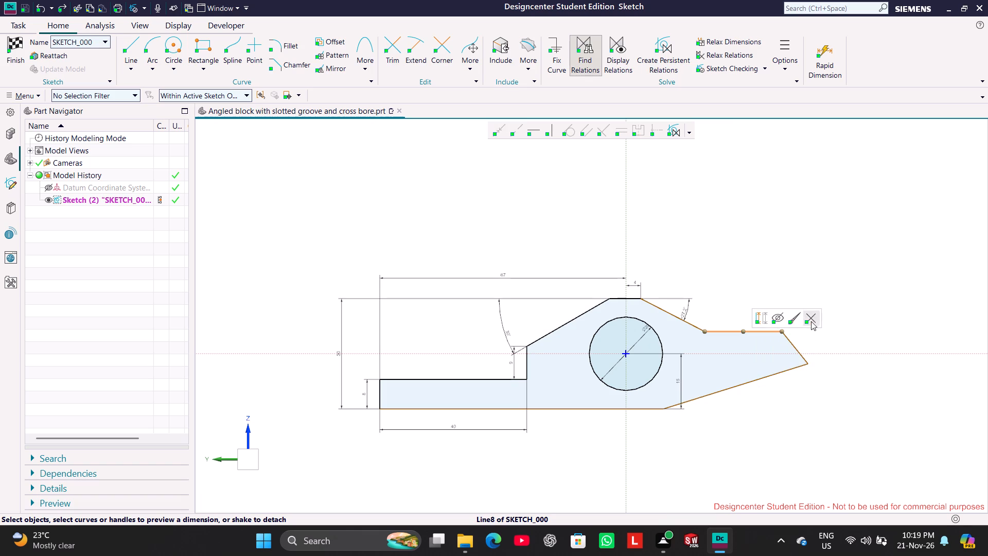
{"action": "left_click", "coordinate": [811, 320]}
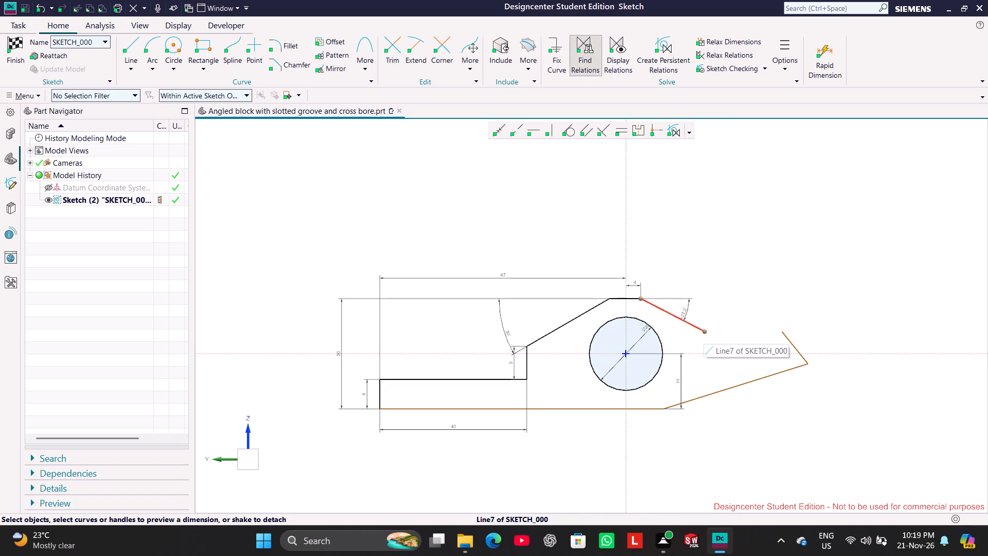
Make the open endpoints of the -Y sloped top line and the slanted end line coincident, allowing the stationary curve to move.
{"action": "left_click", "coordinate": [706, 332]}
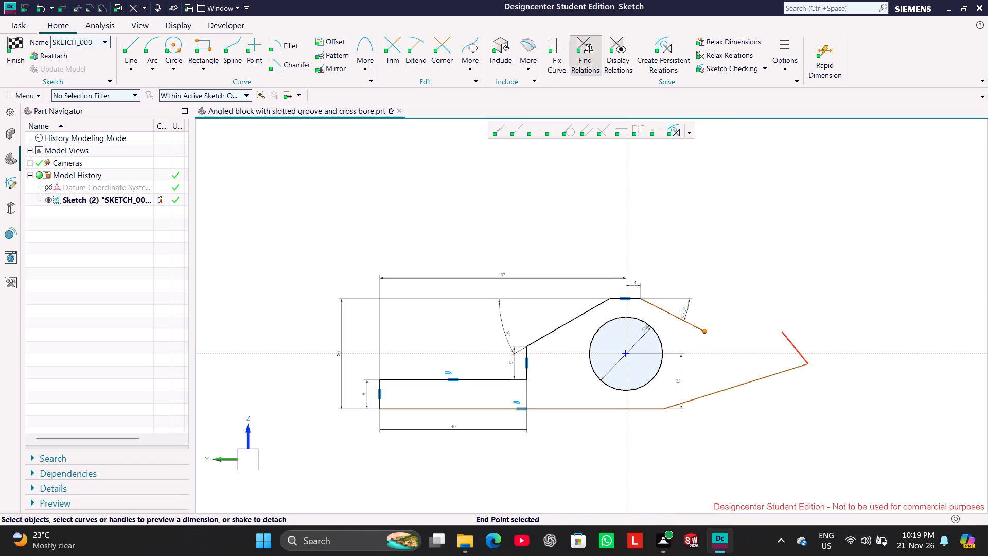
{"action": "left_click", "coordinate": [780, 334]}
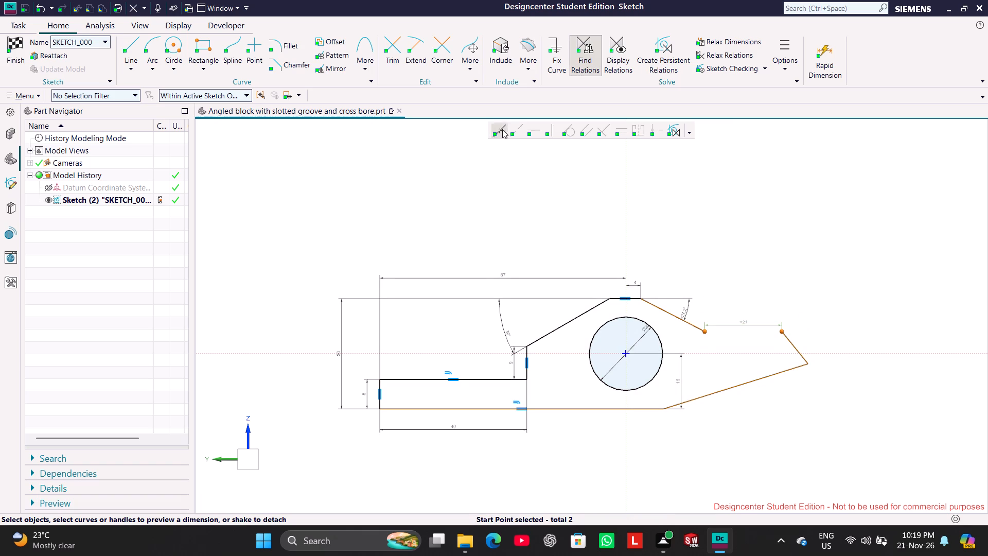
{"action": "left_click", "coordinate": [502, 129]}
{"action": "left_click", "coordinate": [380, 290]}
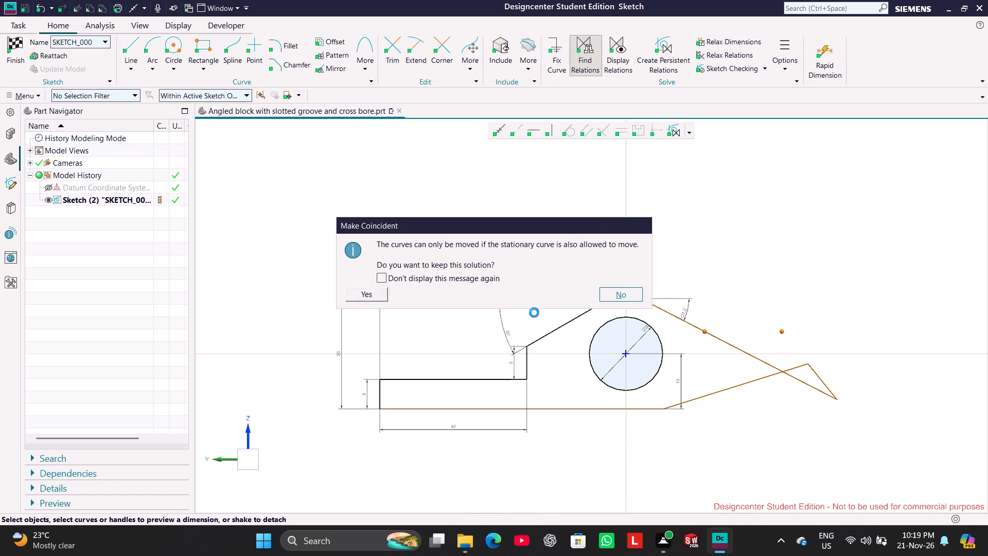
Move the slanted end line back toward the circle so the profile's -Y edges no longer cross.
{"action": "left_click_drag", "start_coordinate": [837, 398], "coordinate": [843, 345]}
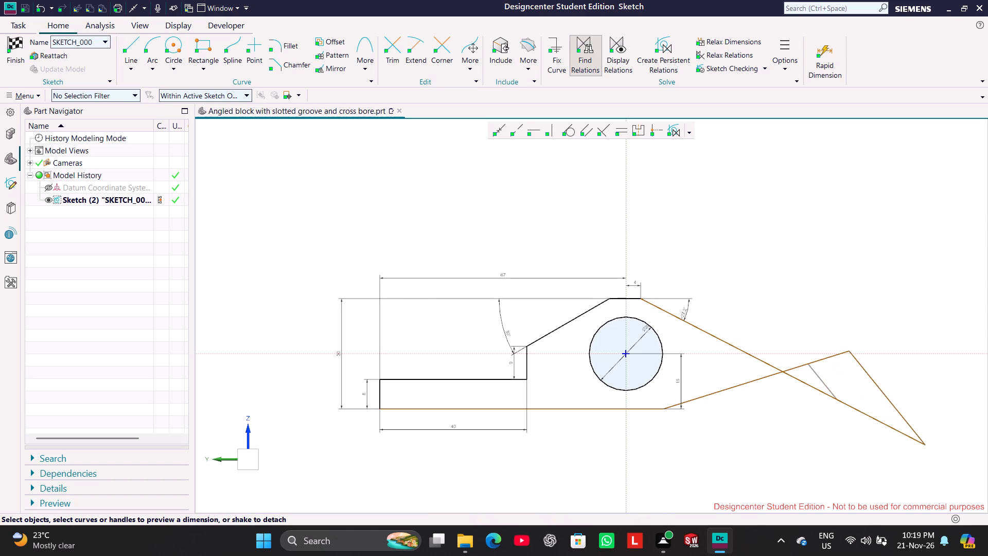
{"action": "left_click_drag", "start_coordinate": [843, 345], "coordinate": [794, 431]}
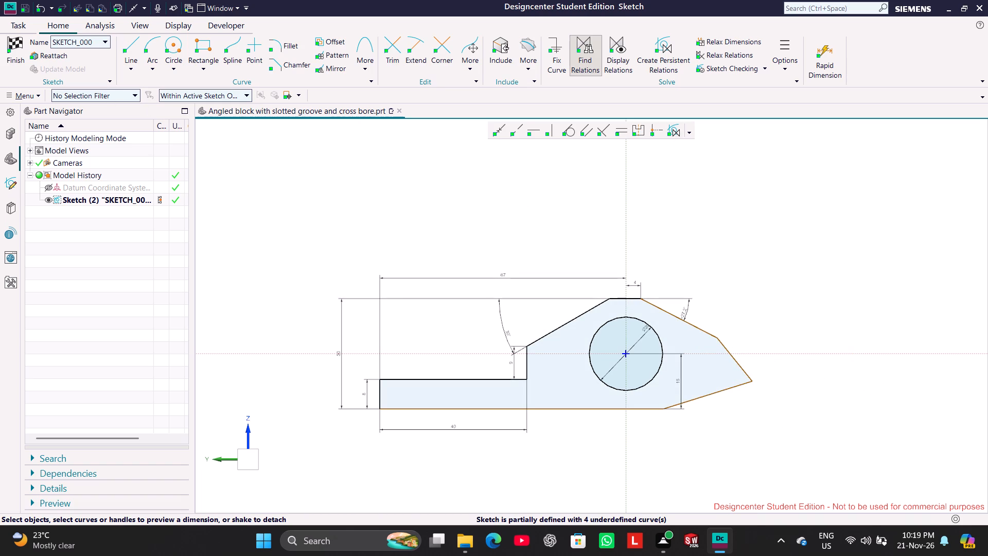
Set the angle between the top edge and the sloped line on the circle's -Y side to 10°.
{"action": "double_click", "coordinate": [685, 309]}
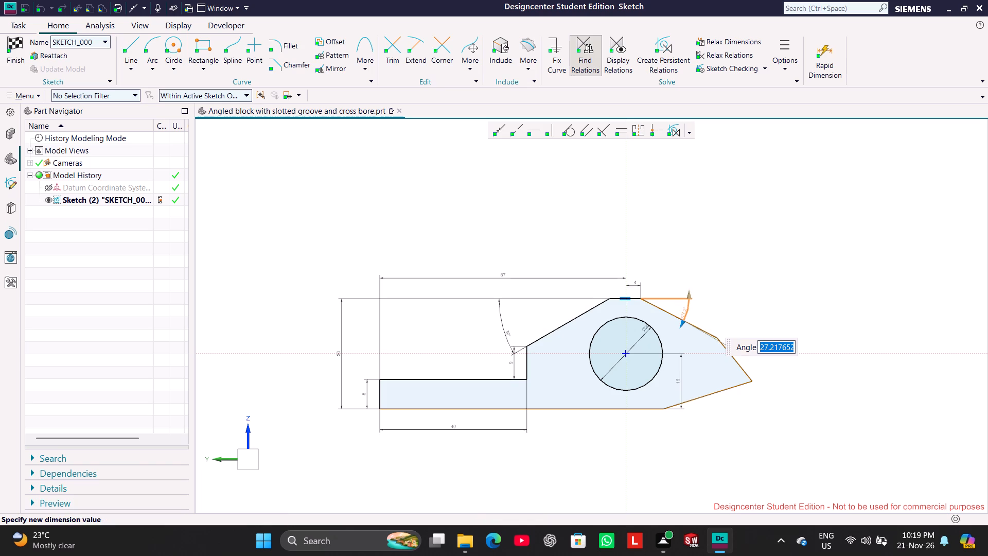
{"action": "type", "text": "10"}
{"action": "key", "text": "Return"}
{"action": "left_click", "coordinate": [768, 240]}
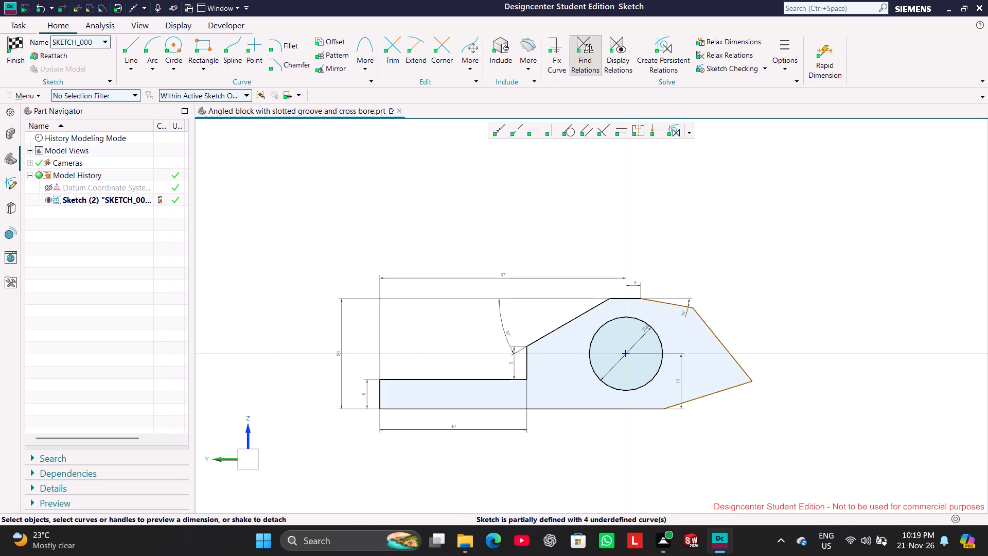
Dimension the slanted -Y end line's length, place the dimension outside the profile, and set it to 11 mm.
{"action": "left_click", "coordinate": [720, 335]}
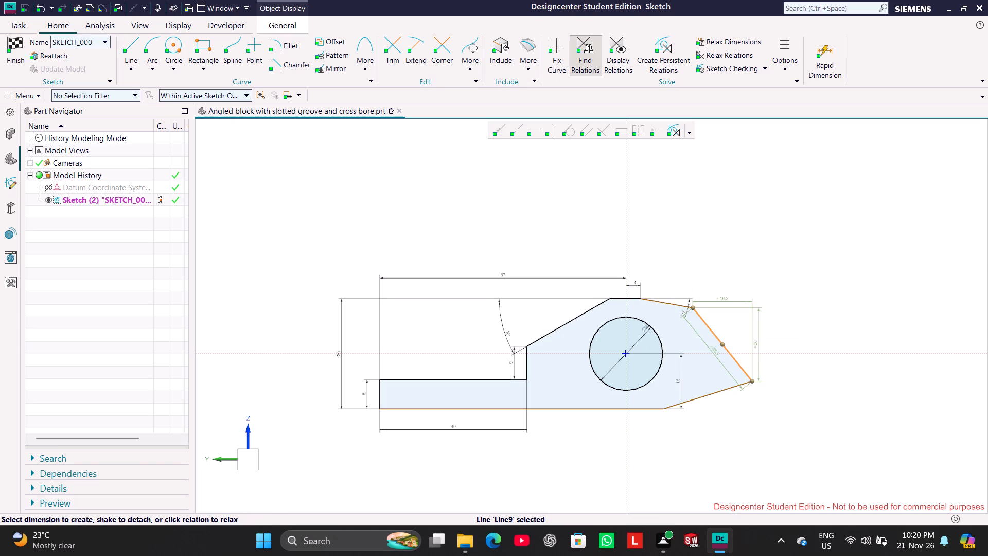
{"action": "left_click", "coordinate": [715, 351]}
{"action": "left_click_drag", "start_coordinate": [716, 354], "coordinate": [744, 334]}
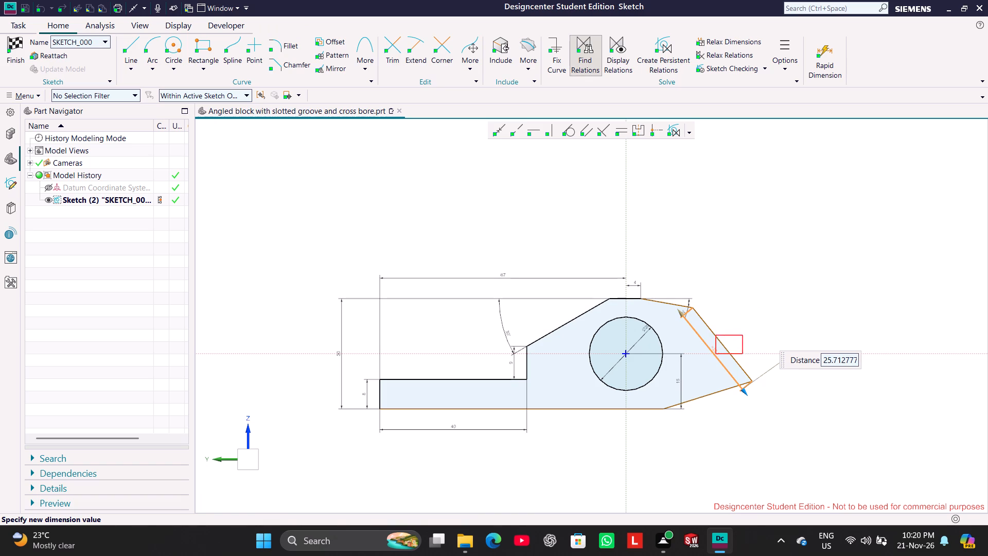
{"action": "left_click_drag", "start_coordinate": [744, 334], "coordinate": [758, 325]}
{"action": "left_click", "coordinate": [745, 282]}
{"action": "left_click_drag", "start_coordinate": [711, 351], "coordinate": [752, 320]}
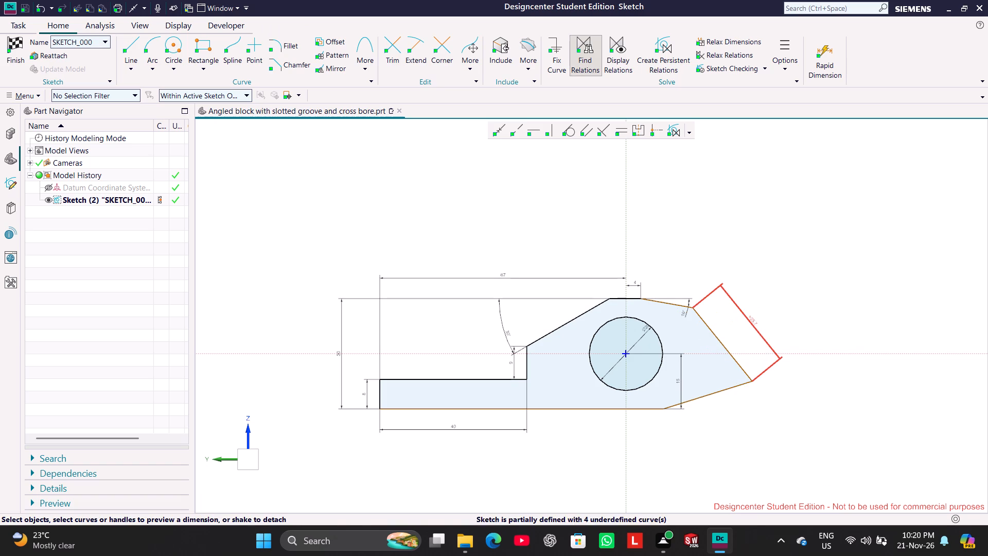
{"action": "double_click", "coordinate": [753, 320]}
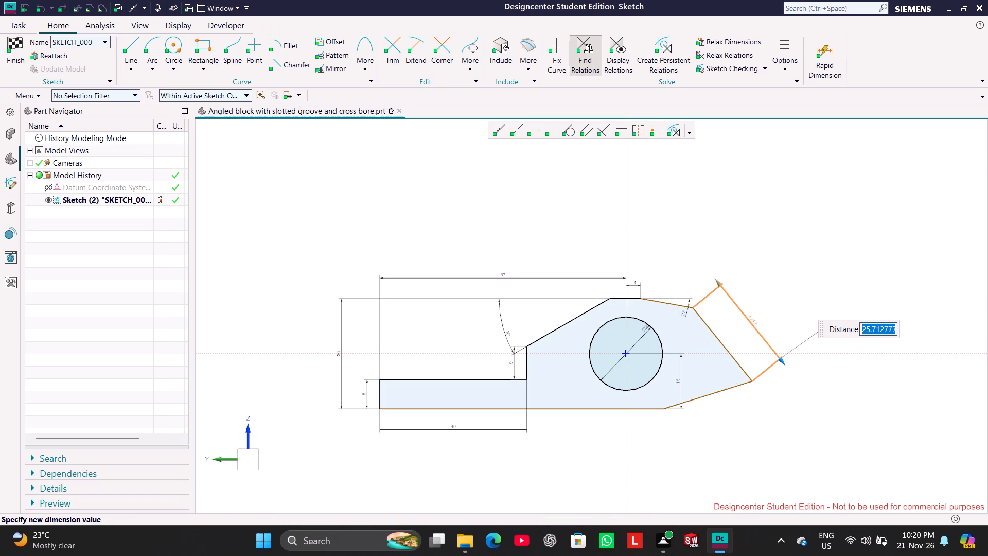
{"action": "type", "text": "11"}
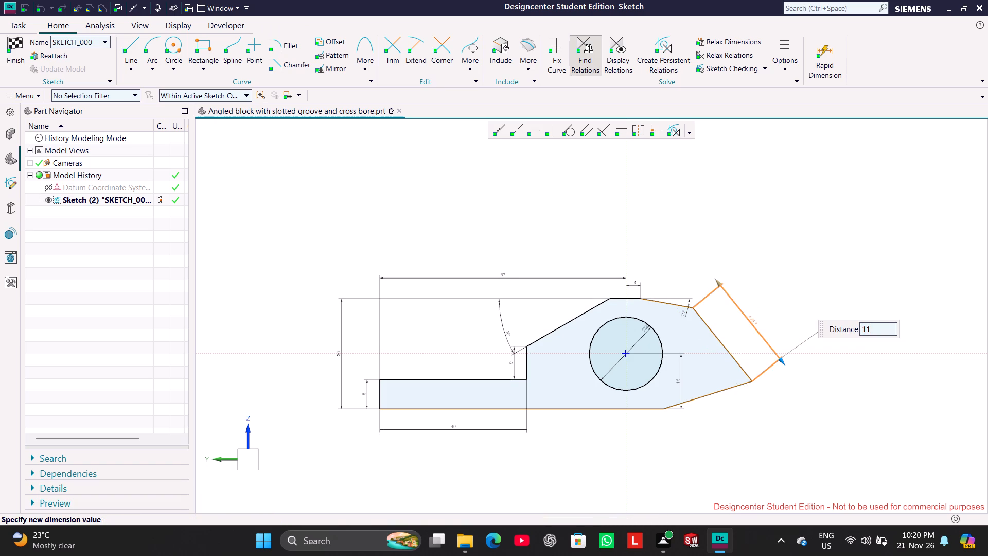
{"action": "key", "text": "Return"}
{"action": "left_click", "coordinate": [789, 202]}
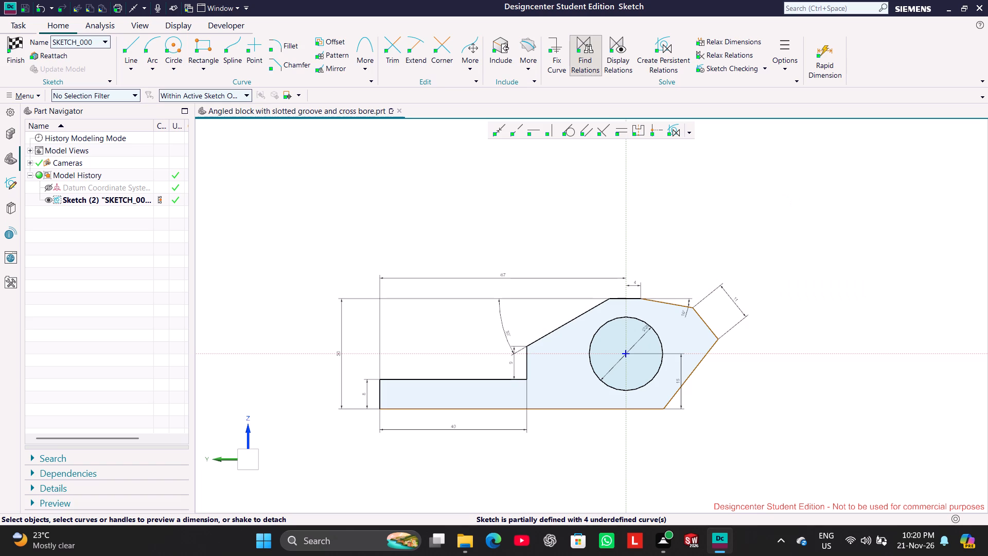
Dimension the angle between the bottom edge and the lower -Y sloped line below the profile and set it to 30°.
{"action": "left_click", "coordinate": [695, 372]}
{"action": "left_click", "coordinate": [637, 408]}
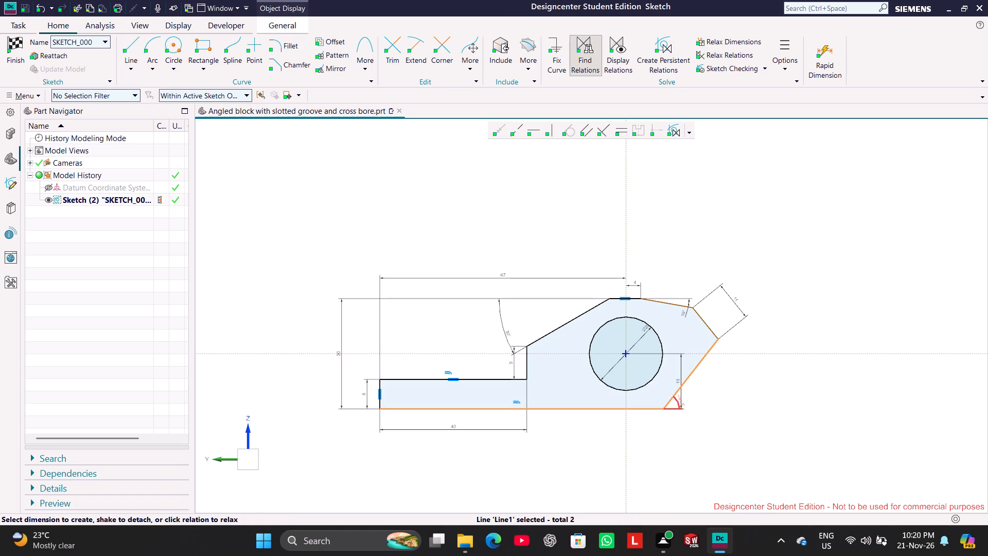
{"action": "left_click_drag", "start_coordinate": [679, 403], "coordinate": [631, 439]}
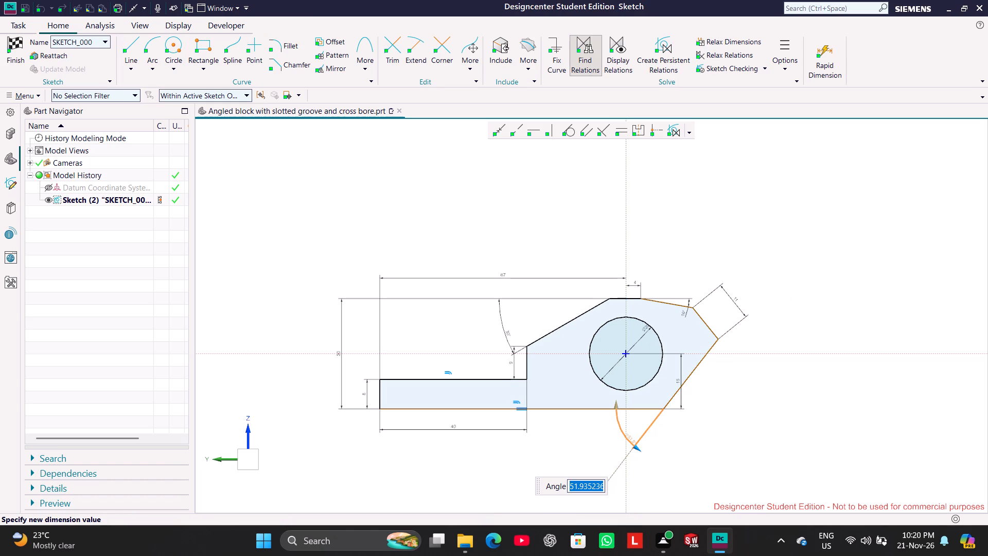
{"action": "type", "text": "30"}
{"action": "key", "text": "Return"}
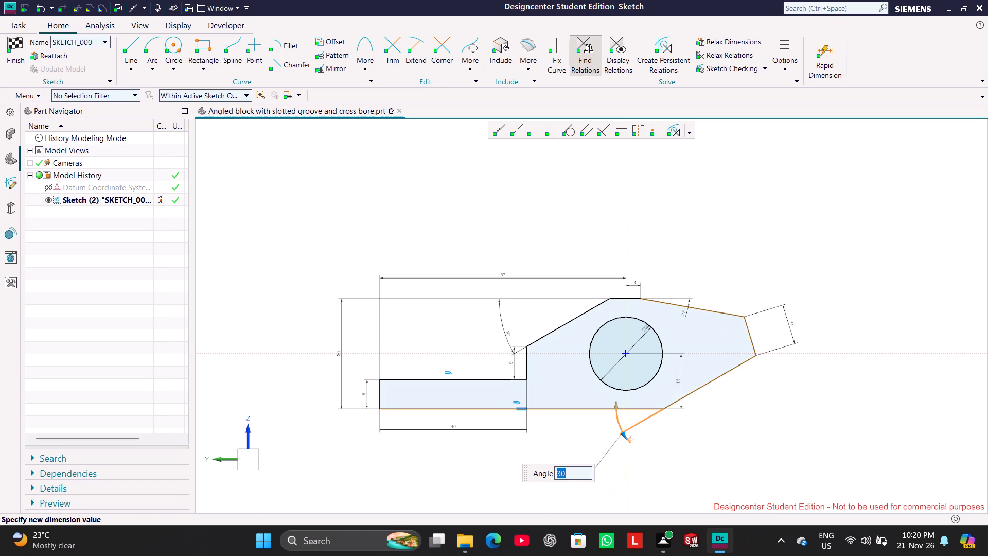
{"action": "left_click", "coordinate": [837, 185]}
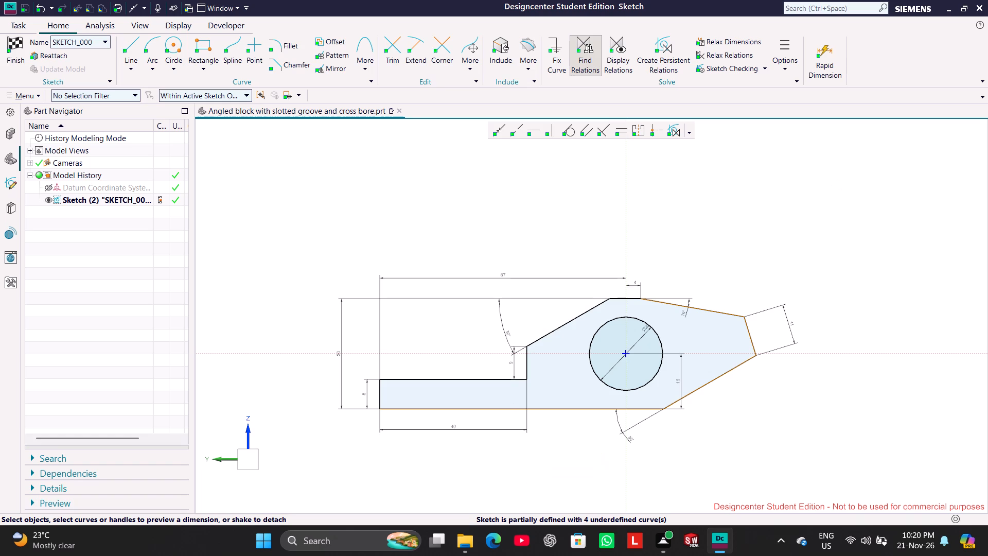
Draw a horizontal line about 43 mm long across the upper part of the circle and convert it to a reference line.
{"action": "scroll", "coordinate": [709, 277], "scroll_direction": "up", "scroll_amount": 1}
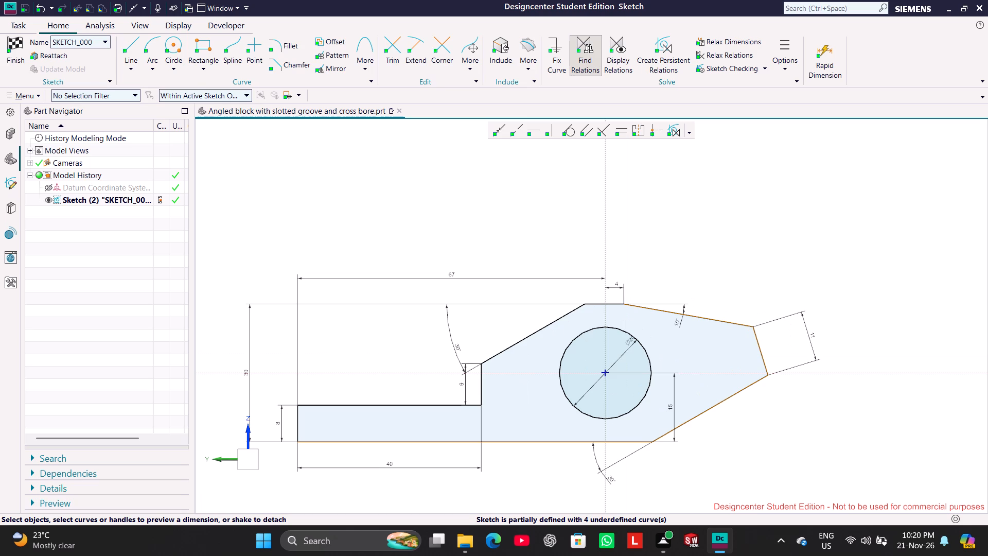
{"action": "left_click", "coordinate": [133, 46]}
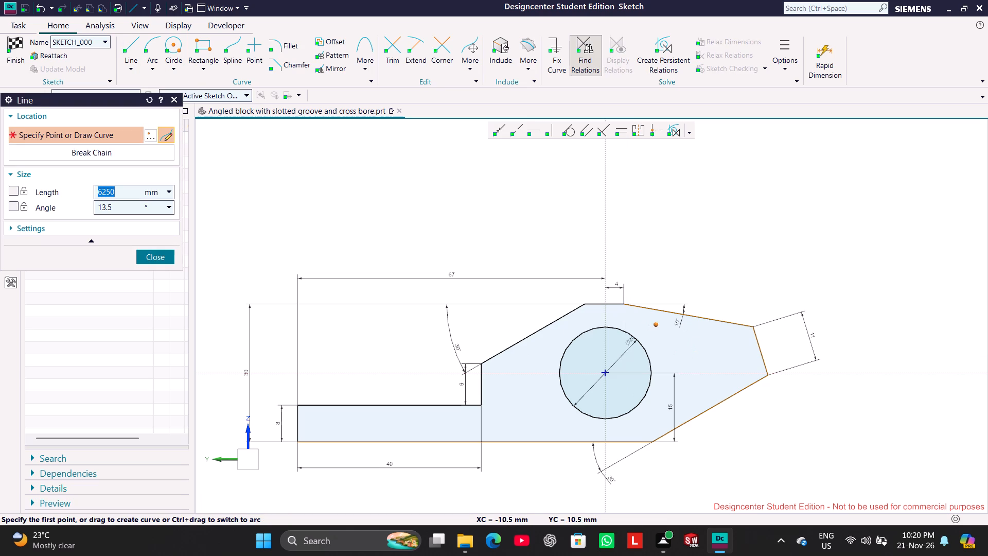
{"action": "left_click", "coordinate": [698, 335]}
{"action": "left_click", "coordinate": [500, 329]}
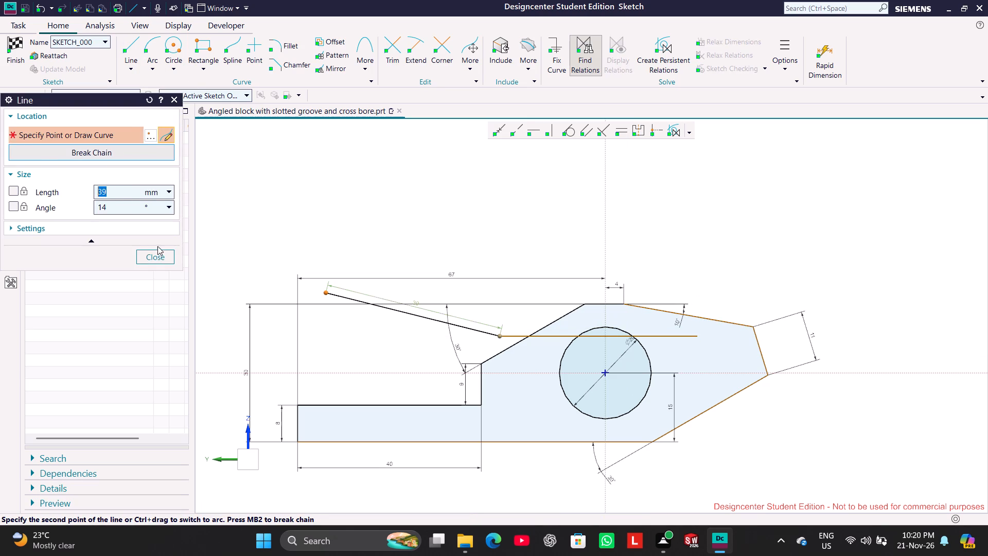
{"action": "left_click", "coordinate": [162, 258]}
{"action": "right_click", "coordinate": [550, 334]}
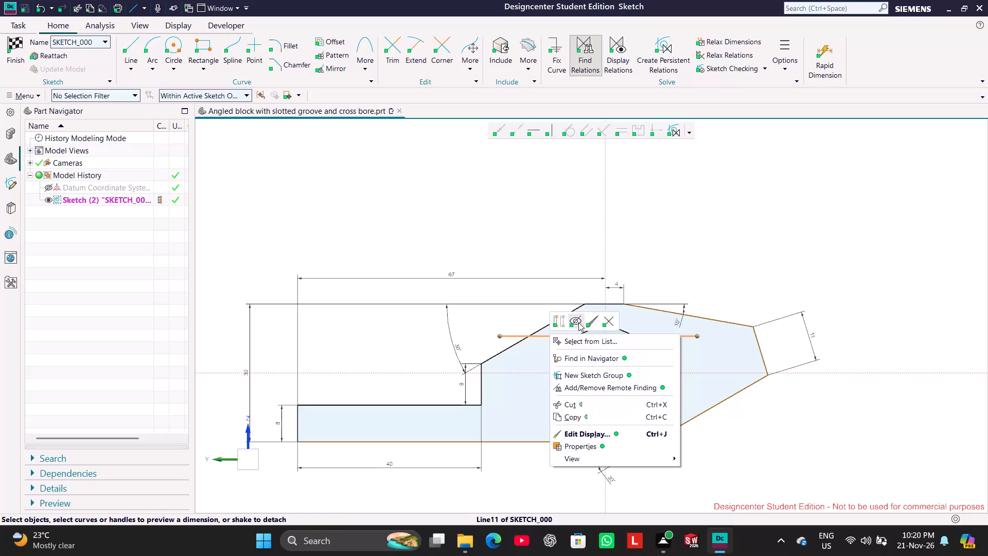
{"action": "left_click", "coordinate": [563, 319]}
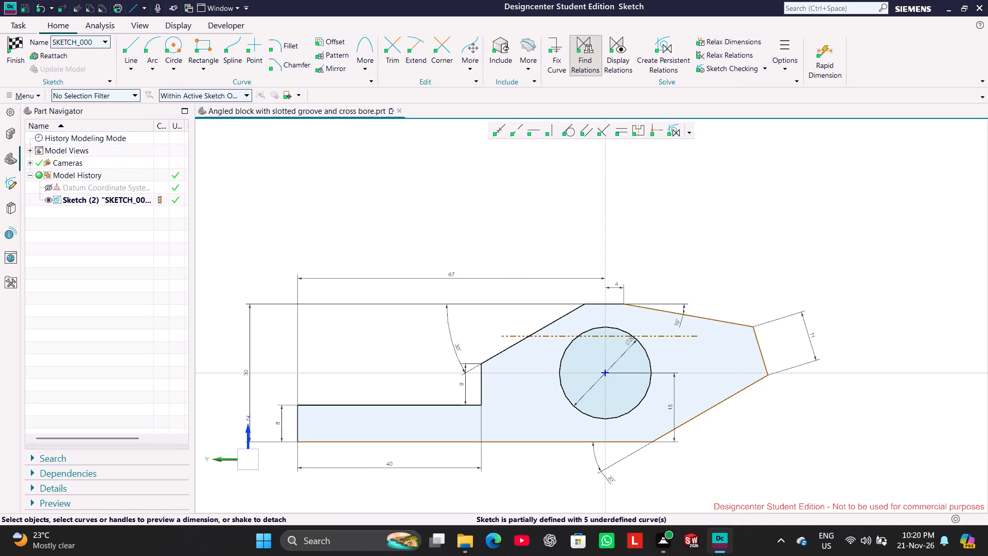
Dimension the distance between the horizontal reference line and the profile's top edge and set it to 3.5 mm.
{"action": "left_click", "coordinate": [536, 337]}
{"action": "left_click", "coordinate": [596, 305]}
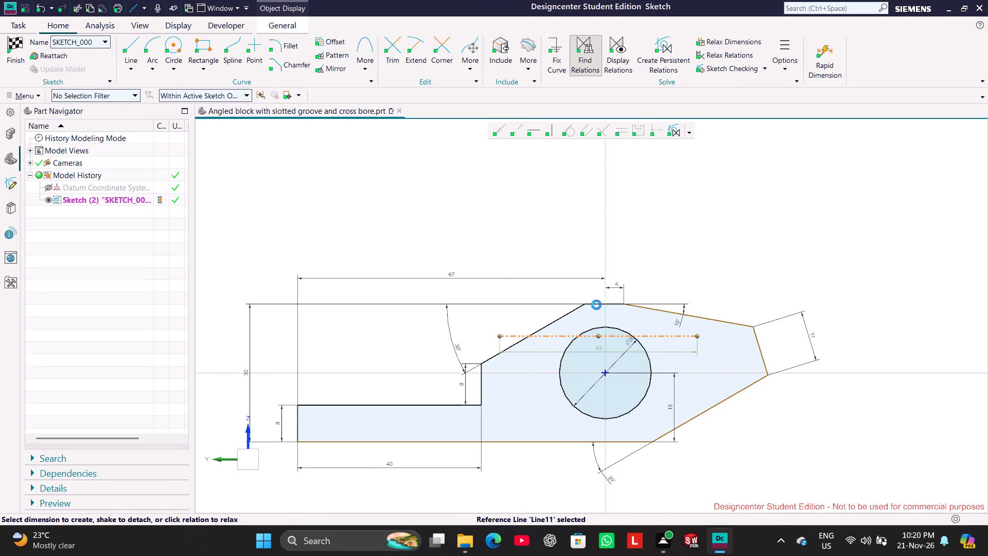
{"action": "left_click_drag", "start_coordinate": [588, 320], "coordinate": [521, 321]}
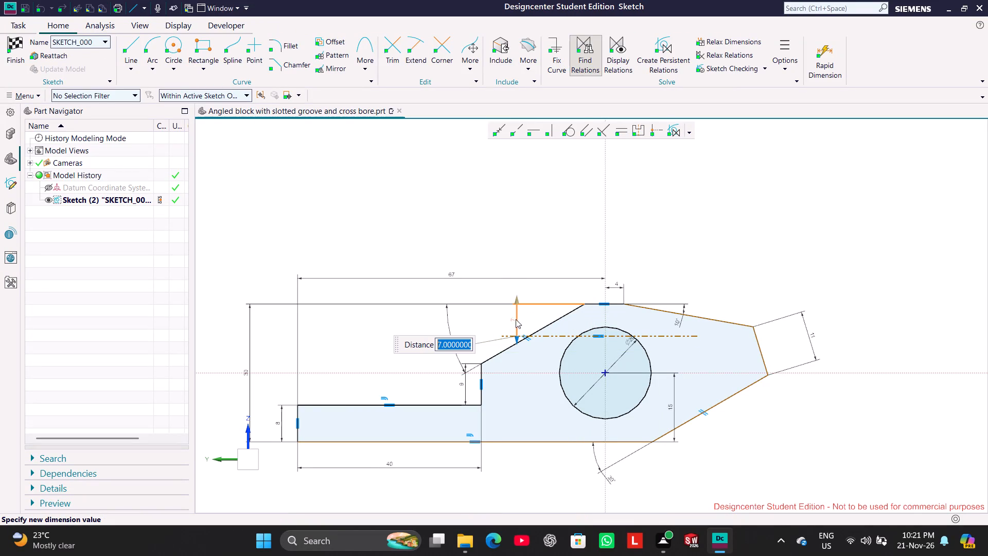
{"action": "type", "text": "3.5"}
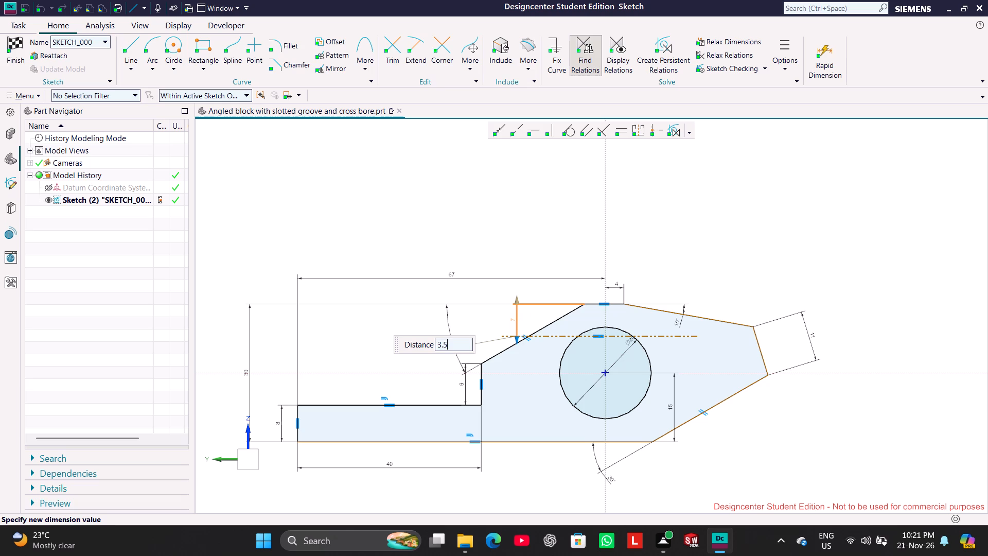
{"action": "key", "text": "Return"}
{"action": "left_click", "coordinate": [758, 215]}
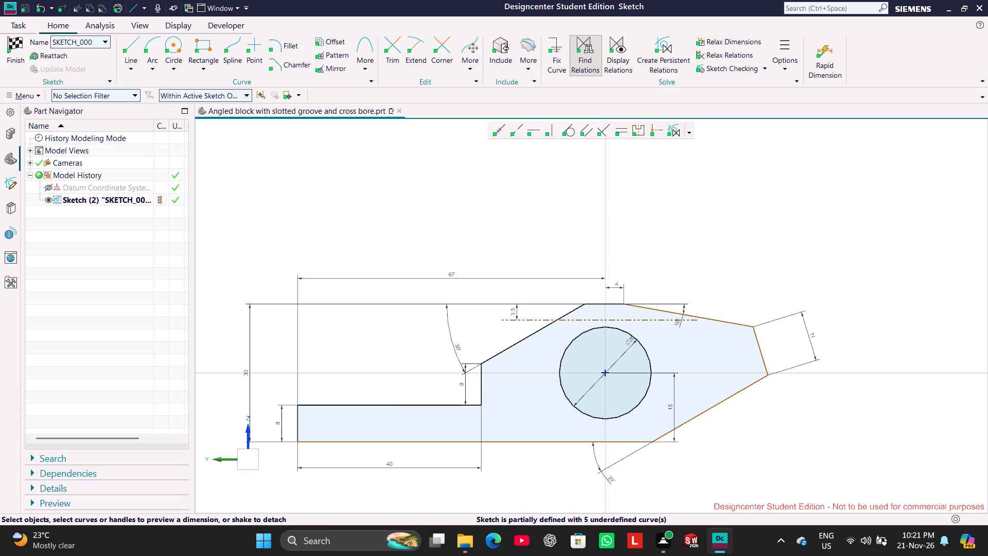
Extend the -Y end of the horizontal reference line to meet the upper sloped line of the profile.
{"action": "scroll", "coordinate": [725, 306], "scroll_direction": "up", "scroll_amount": 2}
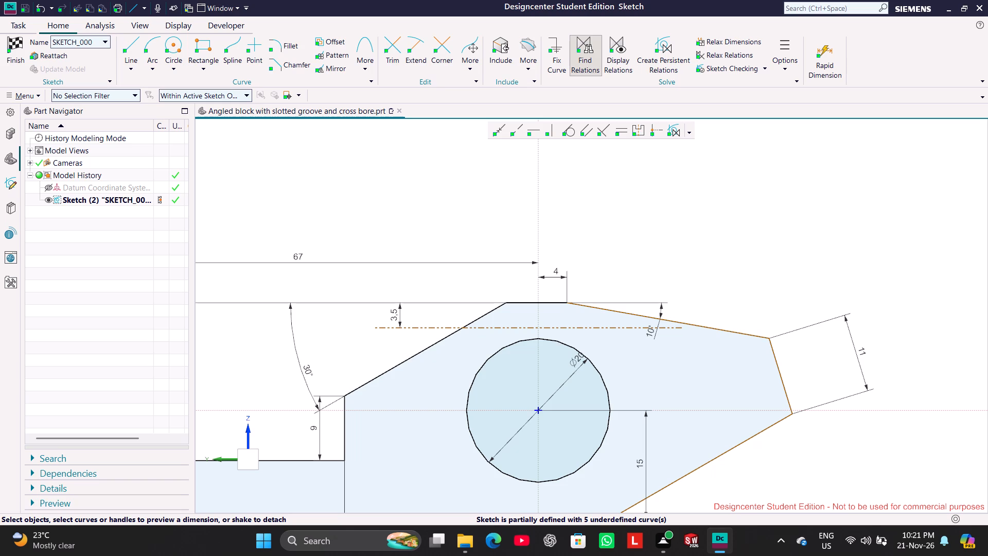
{"action": "left_click", "coordinate": [414, 45]}
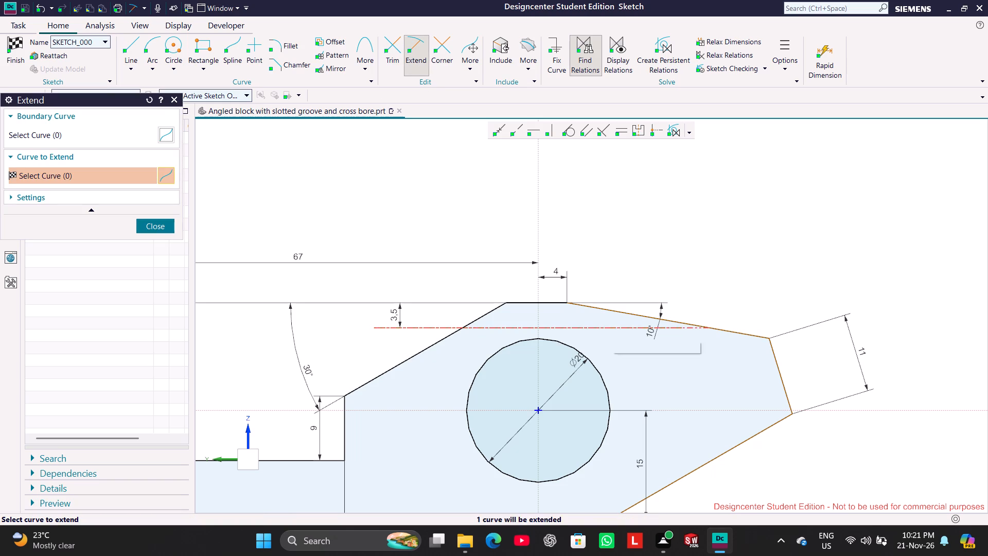
{"action": "left_click", "coordinate": [611, 326]}
{"action": "left_click", "coordinate": [161, 226]}
{"action": "scroll", "coordinate": [625, 252], "scroll_direction": "down", "scroll_amount": 1}
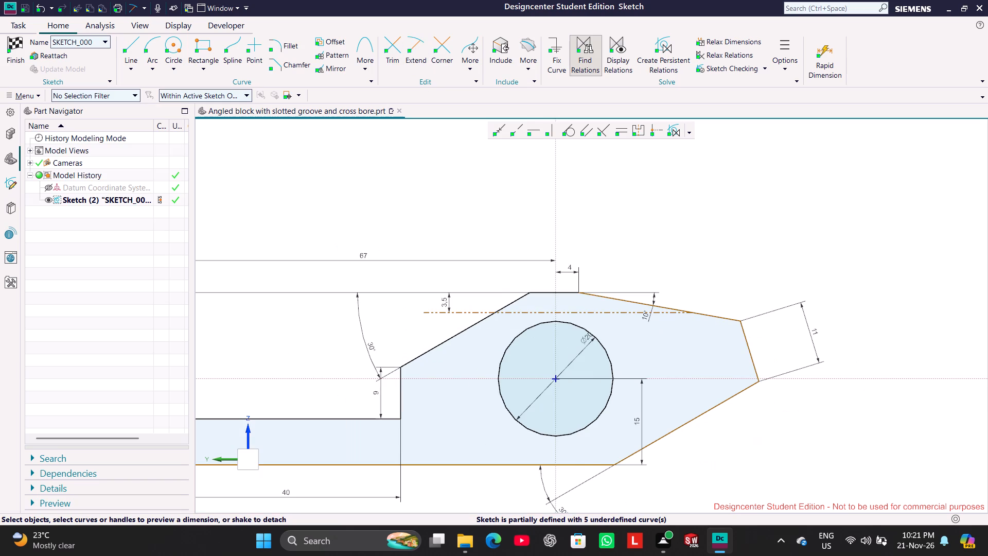
Move the slanted -Y end line outward in the -Y direction to lengthen the tapered end of the profile.
{"action": "scroll", "coordinate": [649, 241], "scroll_direction": "down", "scroll_amount": 1}
{"action": "left_click_drag", "start_coordinate": [722, 324], "coordinate": [722, 323]}
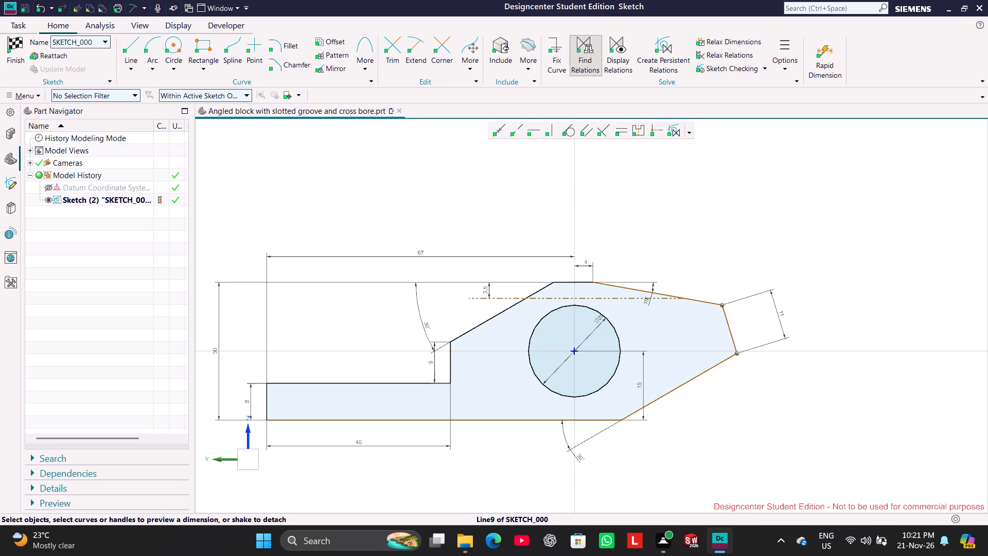
{"action": "left_click_drag", "start_coordinate": [722, 323], "coordinate": [772, 312]}
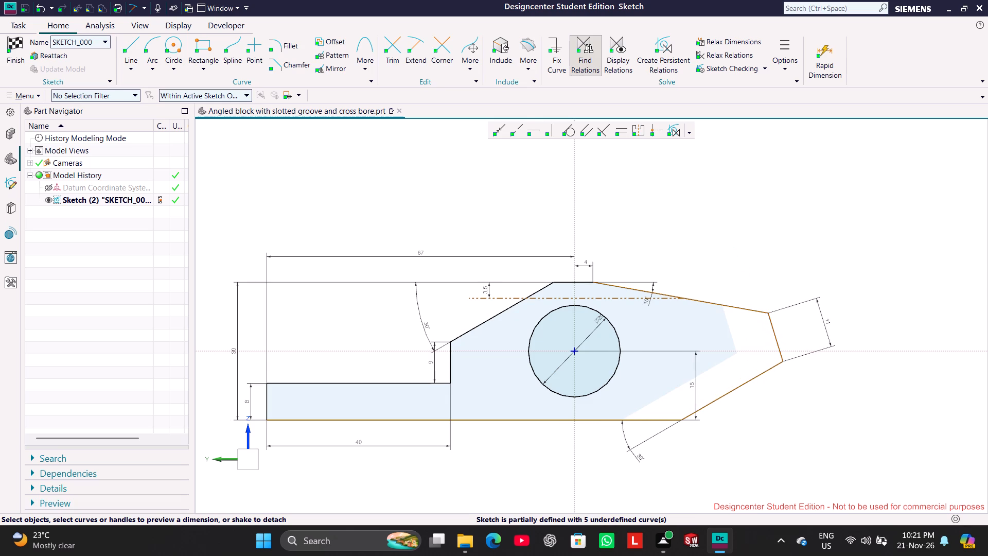
Draw a vertical line about 28.5 mm long from the upper -Y sloped line to just below the bottom edge.
{"action": "left_click", "coordinate": [132, 51]}
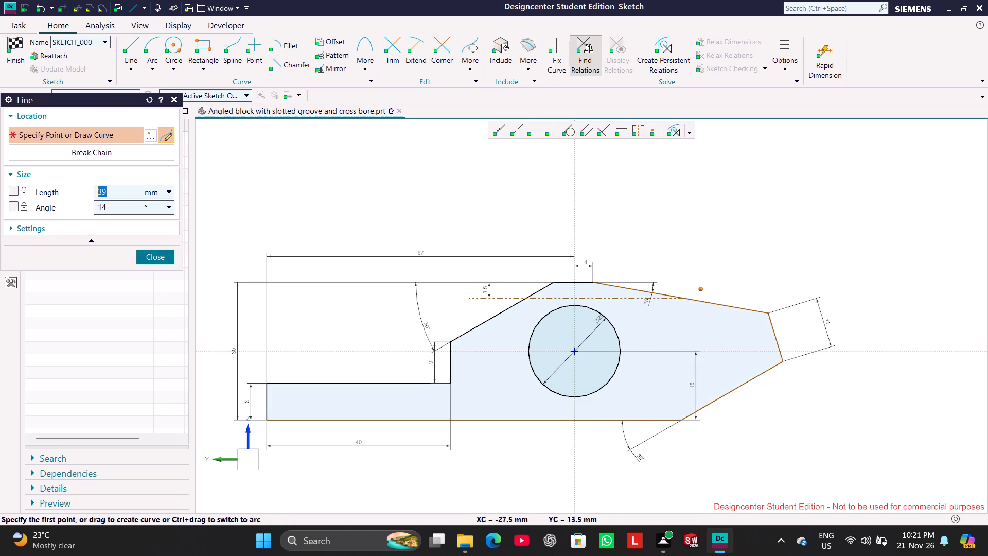
{"action": "left_click", "coordinate": [684, 293]}
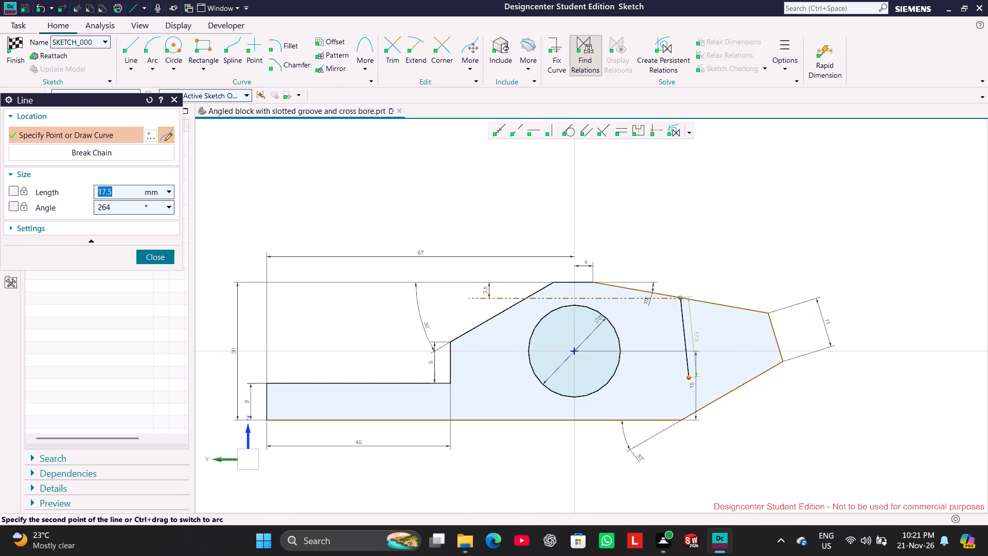
{"action": "left_click", "coordinate": [679, 428]}
{"action": "right_click", "coordinate": [707, 447]}
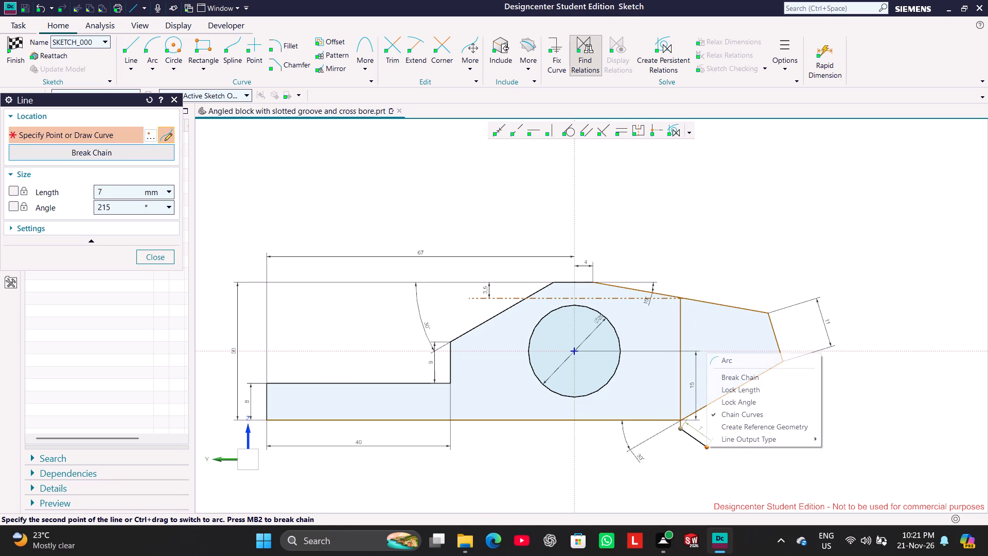
{"action": "left_click", "coordinate": [754, 242]}
{"action": "right_click", "coordinate": [732, 429]}
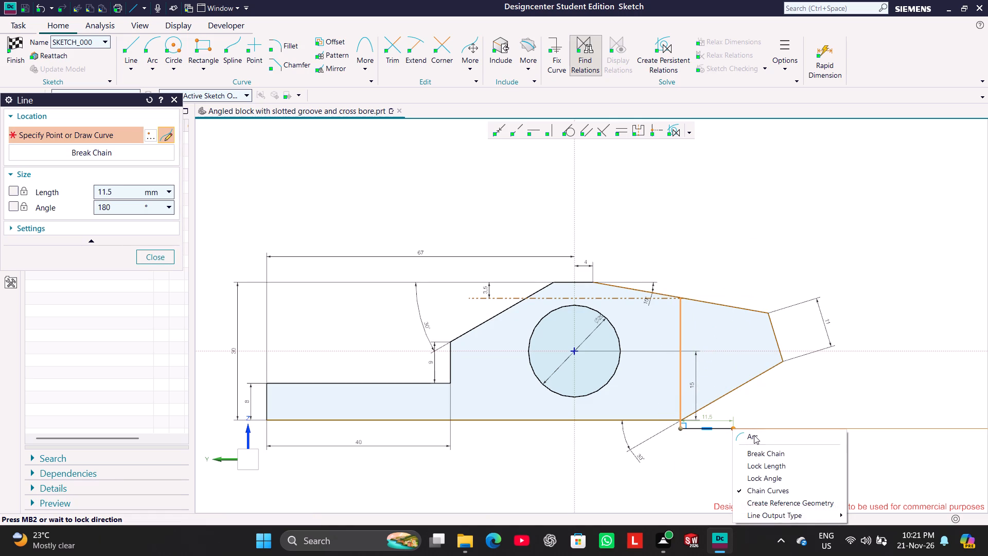
{"action": "left_click", "coordinate": [755, 451]}
{"action": "right_click", "coordinate": [737, 236]}
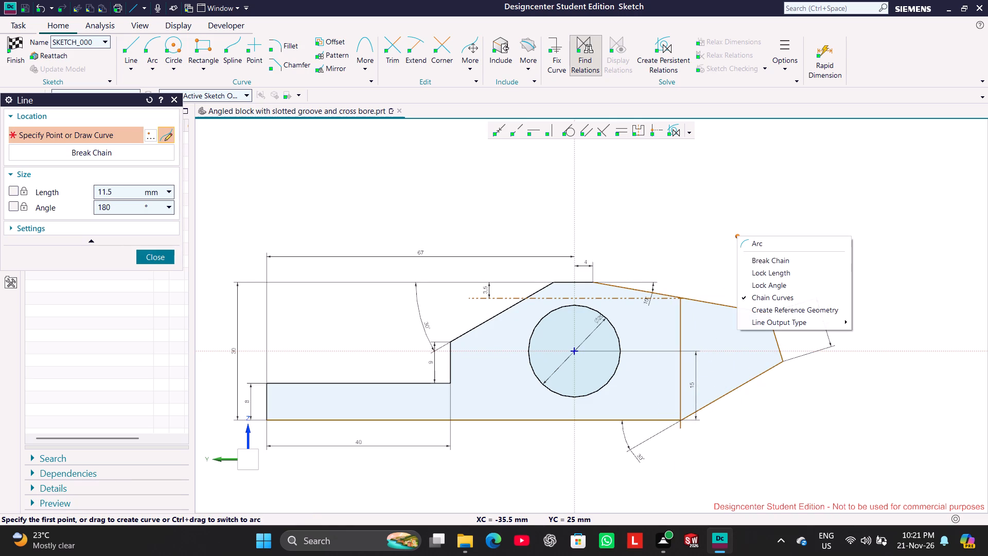
{"action": "left_click", "coordinate": [162, 249]}
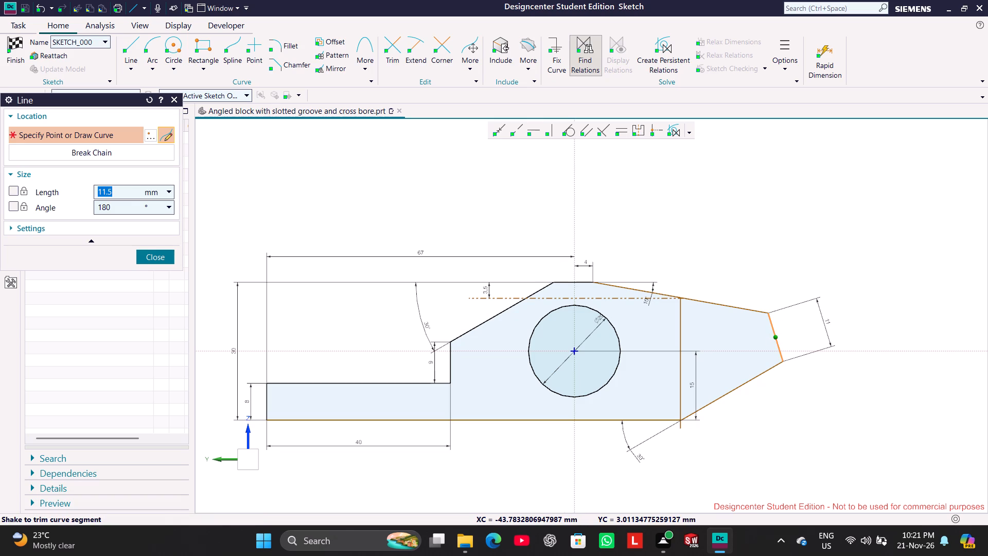
{"action": "left_click", "coordinate": [134, 255]}
{"action": "left_click", "coordinate": [151, 258]}
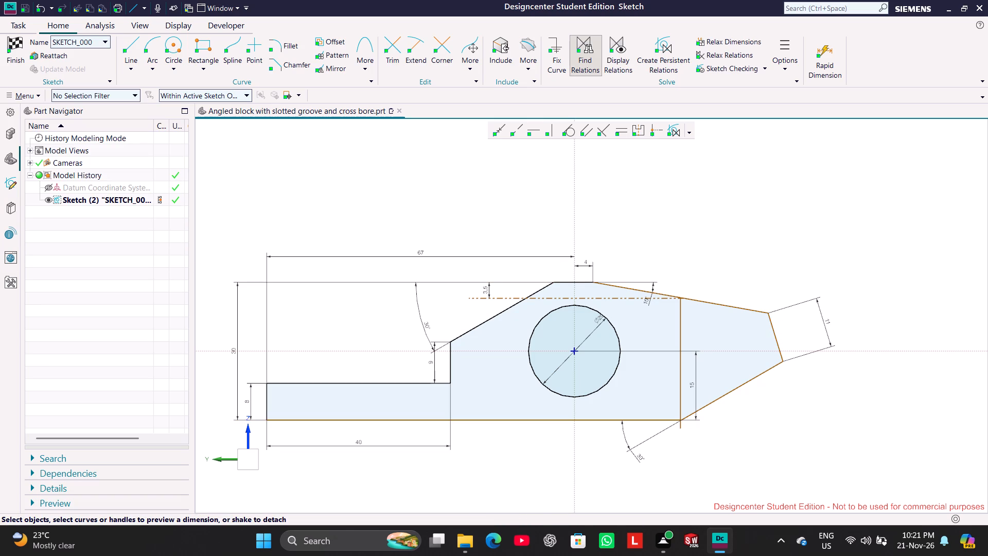
Move the slanted -Y end line farther outward so the bottom edge extends past the vertical line.
{"action": "left_click_drag", "start_coordinate": [773, 336], "coordinate": [837, 313]}
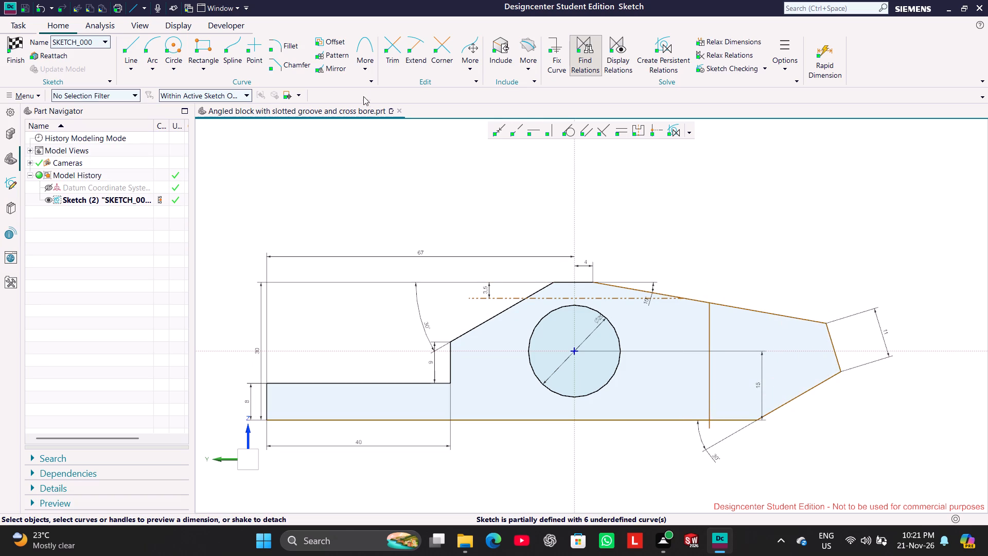
Trim the short part of the vertical line that sticks out below the bottom edge.
{"action": "left_click", "coordinate": [398, 57]}
{"action": "left_click", "coordinate": [711, 426]}
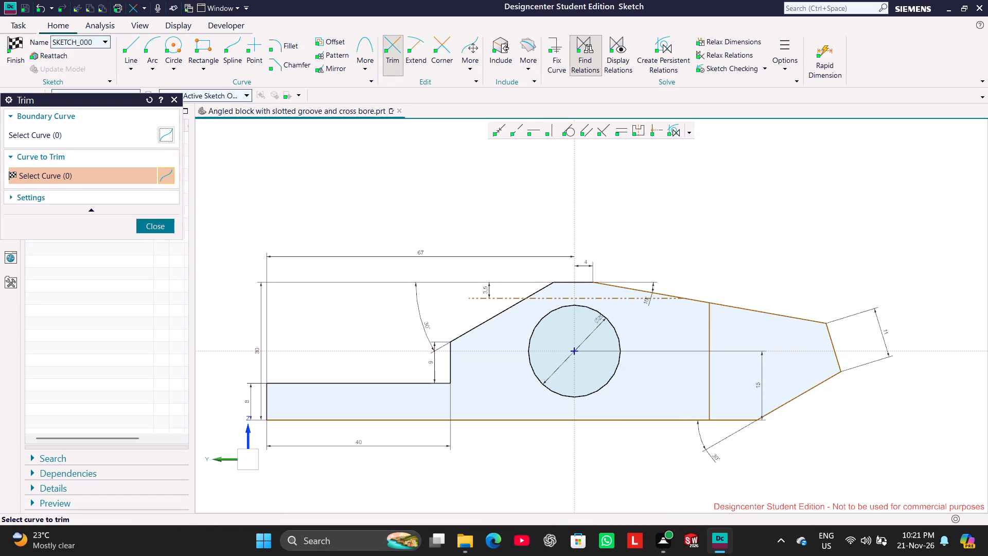
{"action": "left_click", "coordinate": [152, 226]}
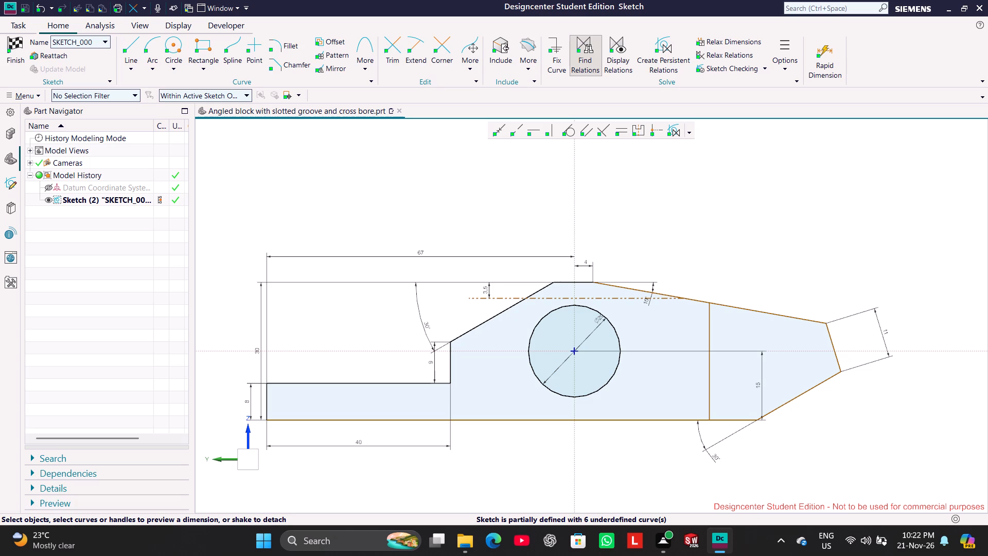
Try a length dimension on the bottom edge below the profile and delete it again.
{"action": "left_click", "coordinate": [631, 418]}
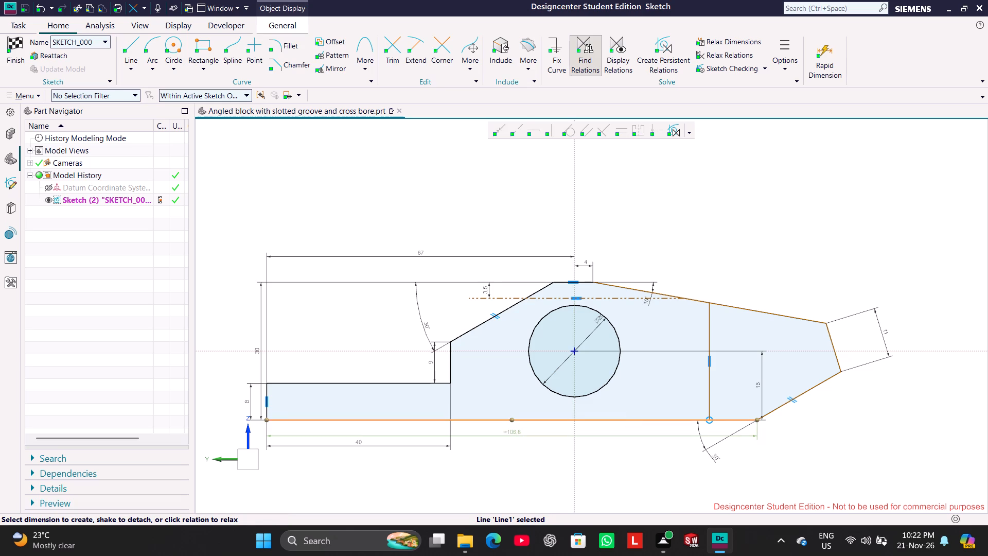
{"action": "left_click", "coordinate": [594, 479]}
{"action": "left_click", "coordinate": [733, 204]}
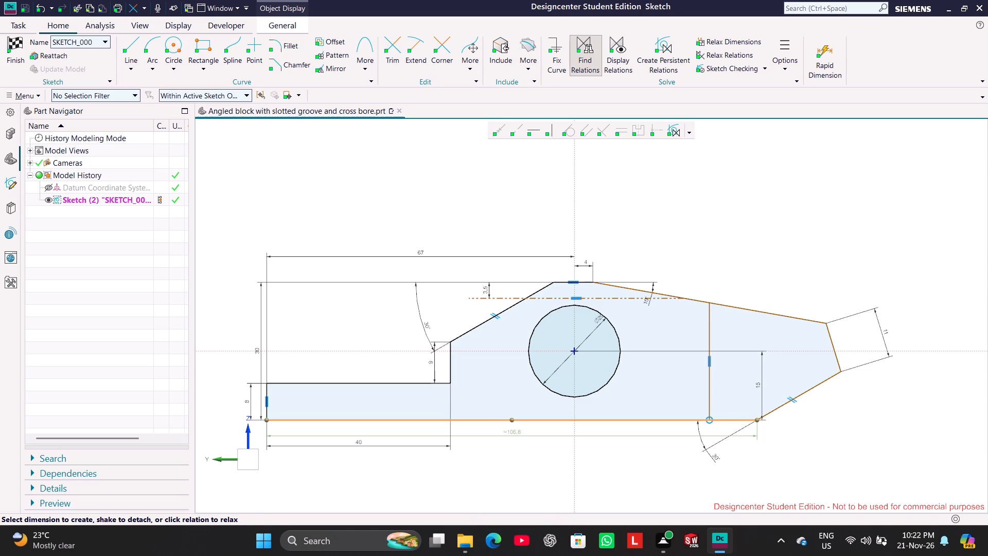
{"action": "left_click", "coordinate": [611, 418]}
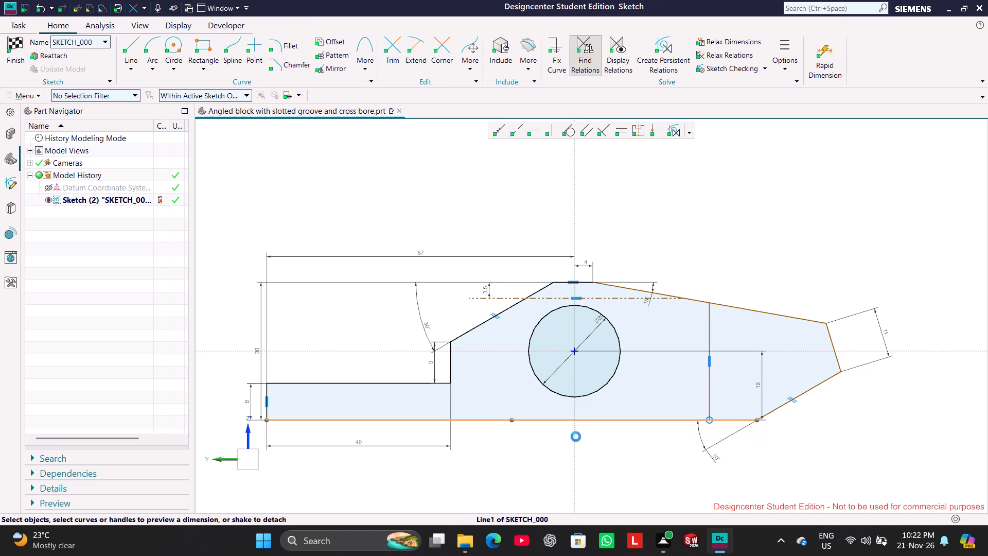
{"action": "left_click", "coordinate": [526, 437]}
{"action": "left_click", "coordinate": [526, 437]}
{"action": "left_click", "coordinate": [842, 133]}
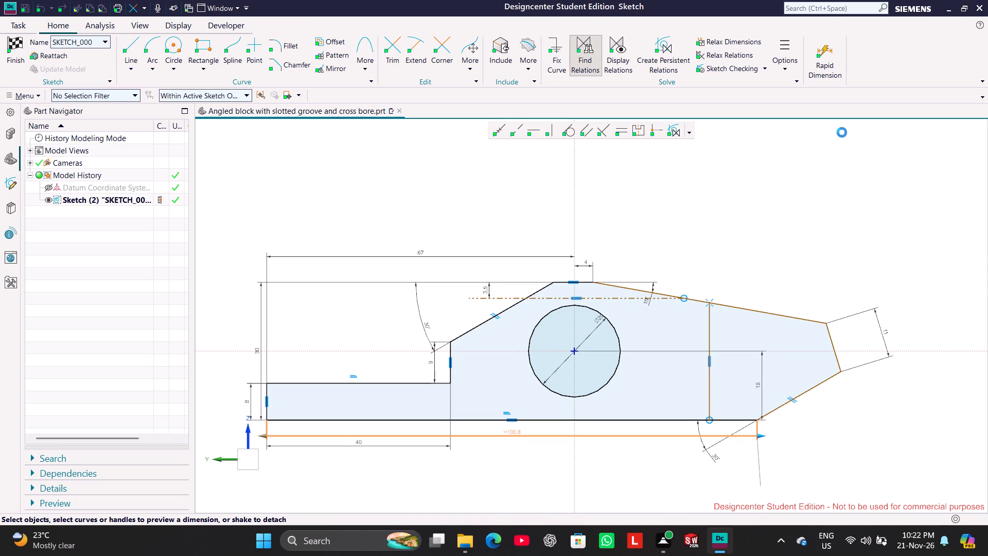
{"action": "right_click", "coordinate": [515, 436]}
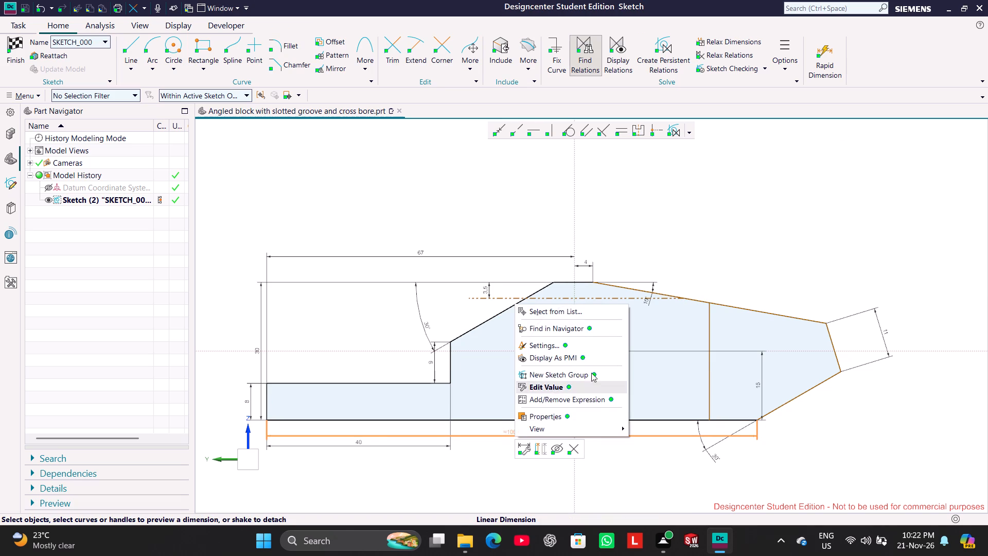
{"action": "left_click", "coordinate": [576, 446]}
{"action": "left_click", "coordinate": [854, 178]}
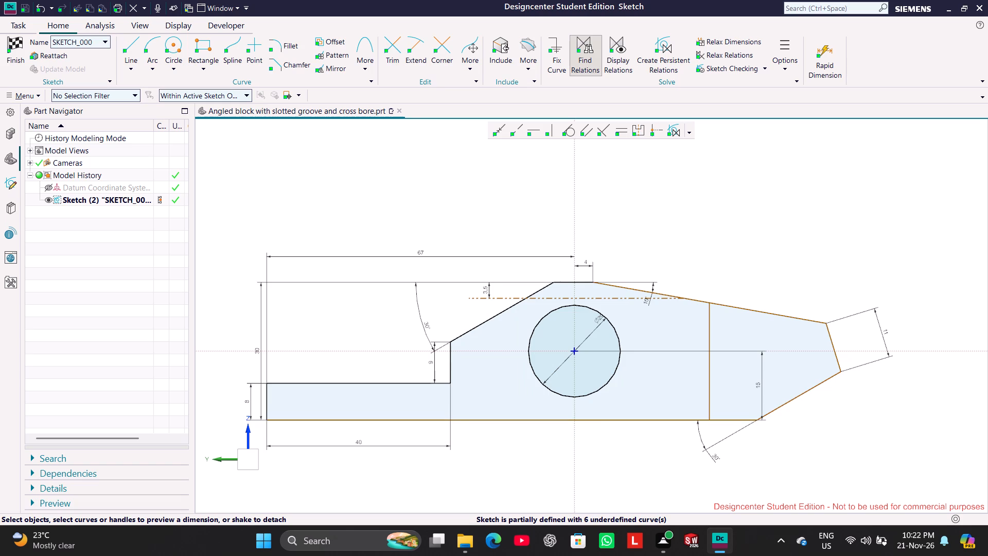
Move the slanted -Y end line farther out in the -Y direction to stretch the tapered end.
{"action": "left_click_drag", "start_coordinate": [831, 344], "coordinate": [878, 320]}
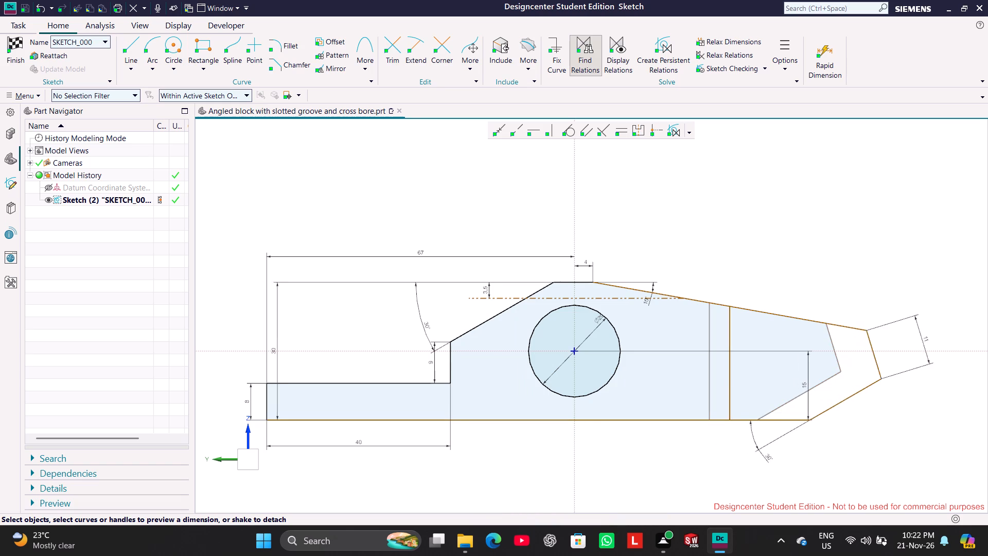
{"action": "left_click_drag", "start_coordinate": [878, 320], "coordinate": [870, 323]}
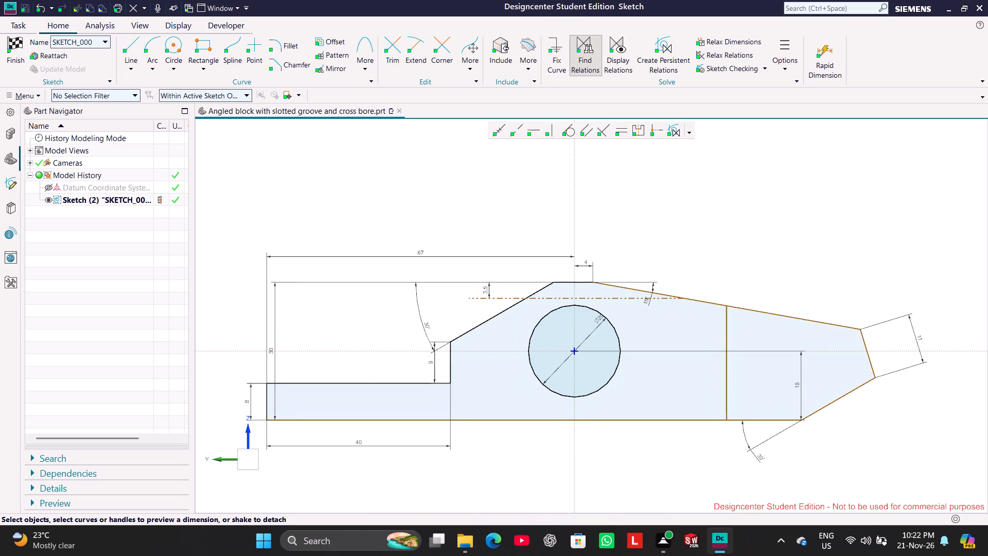
Reposition the 15 mm circle-height dimension between the circle and the vertical line.
{"action": "left_click_drag", "start_coordinate": [802, 390], "coordinate": [665, 408]}
{"action": "left_click", "coordinate": [652, 467]}
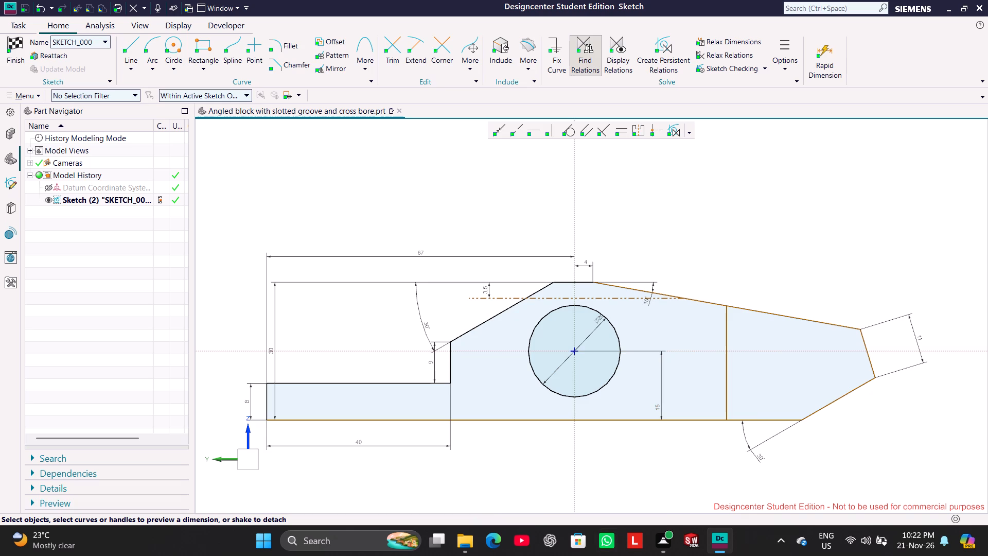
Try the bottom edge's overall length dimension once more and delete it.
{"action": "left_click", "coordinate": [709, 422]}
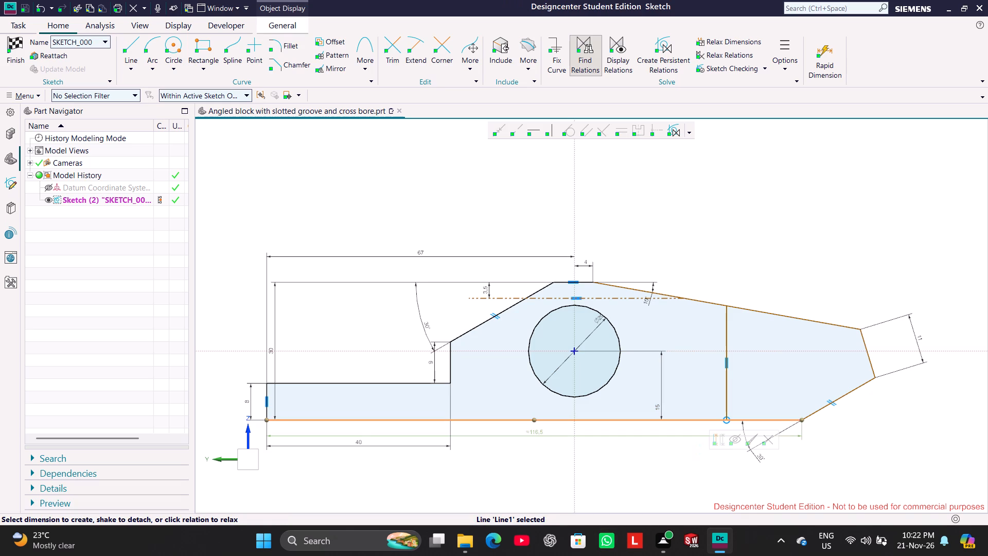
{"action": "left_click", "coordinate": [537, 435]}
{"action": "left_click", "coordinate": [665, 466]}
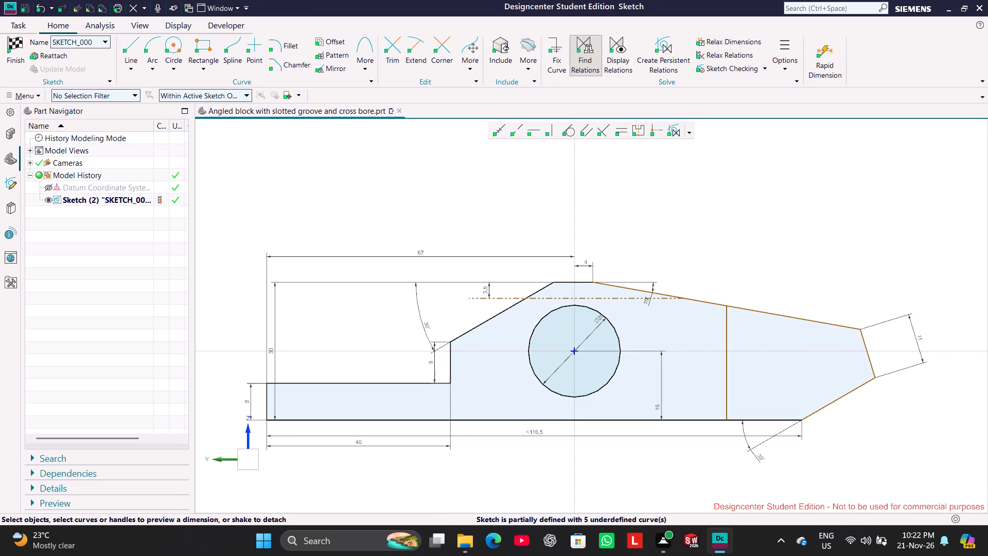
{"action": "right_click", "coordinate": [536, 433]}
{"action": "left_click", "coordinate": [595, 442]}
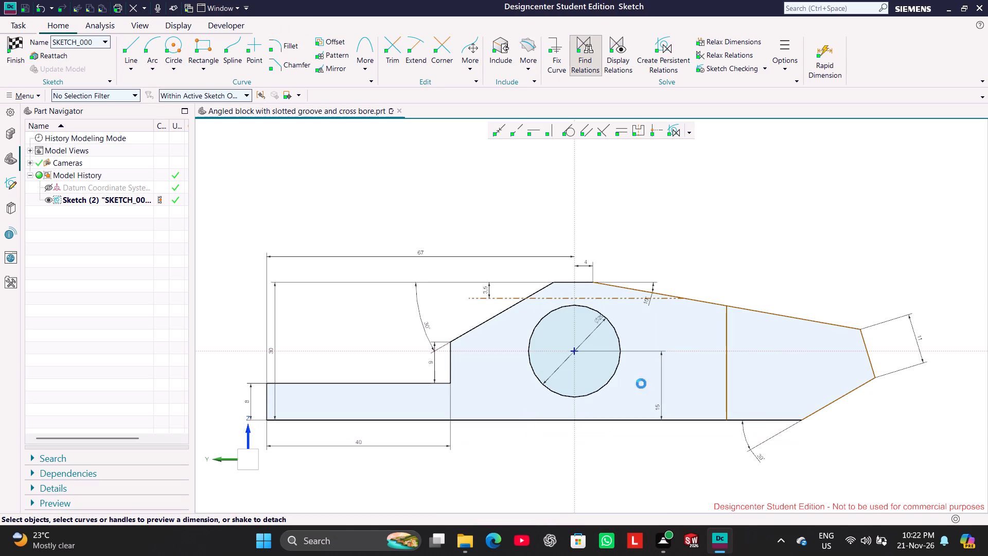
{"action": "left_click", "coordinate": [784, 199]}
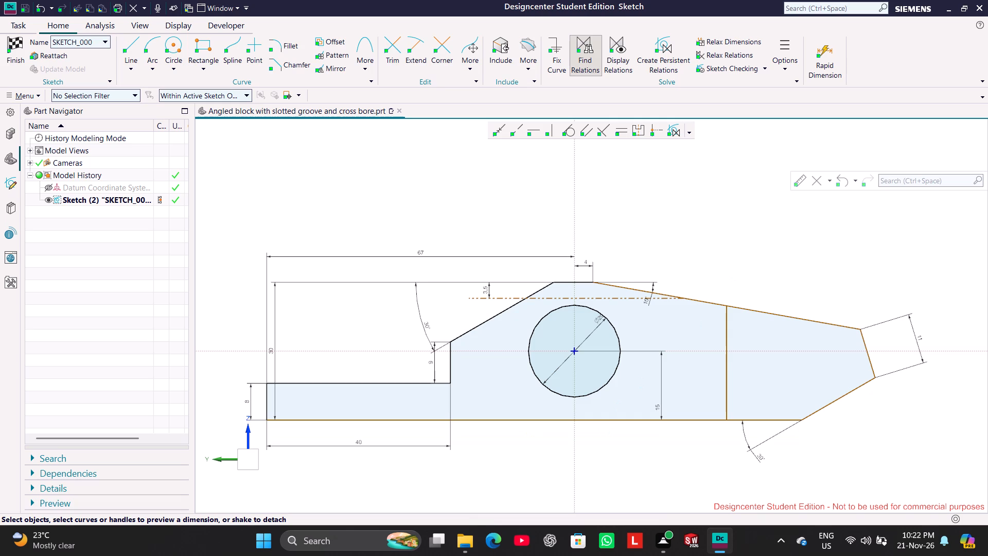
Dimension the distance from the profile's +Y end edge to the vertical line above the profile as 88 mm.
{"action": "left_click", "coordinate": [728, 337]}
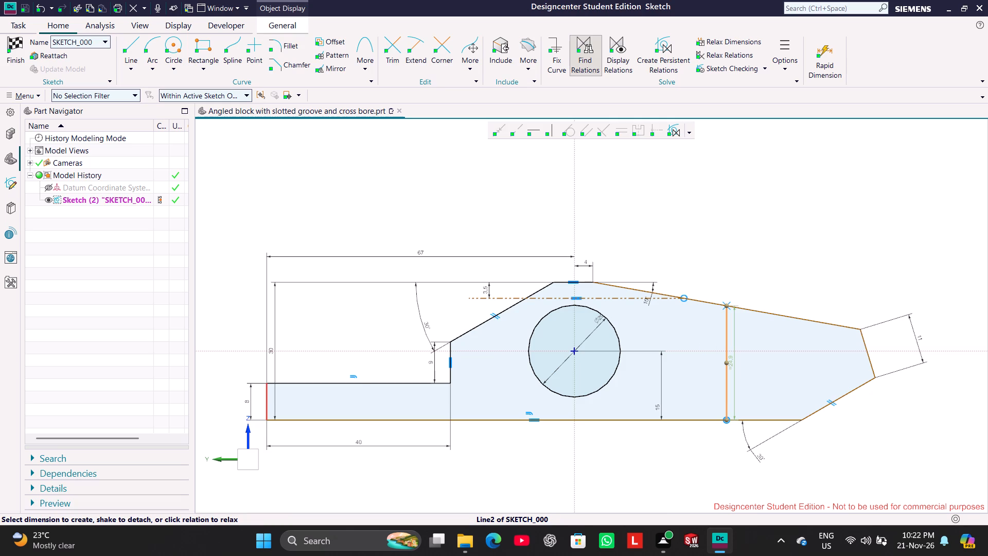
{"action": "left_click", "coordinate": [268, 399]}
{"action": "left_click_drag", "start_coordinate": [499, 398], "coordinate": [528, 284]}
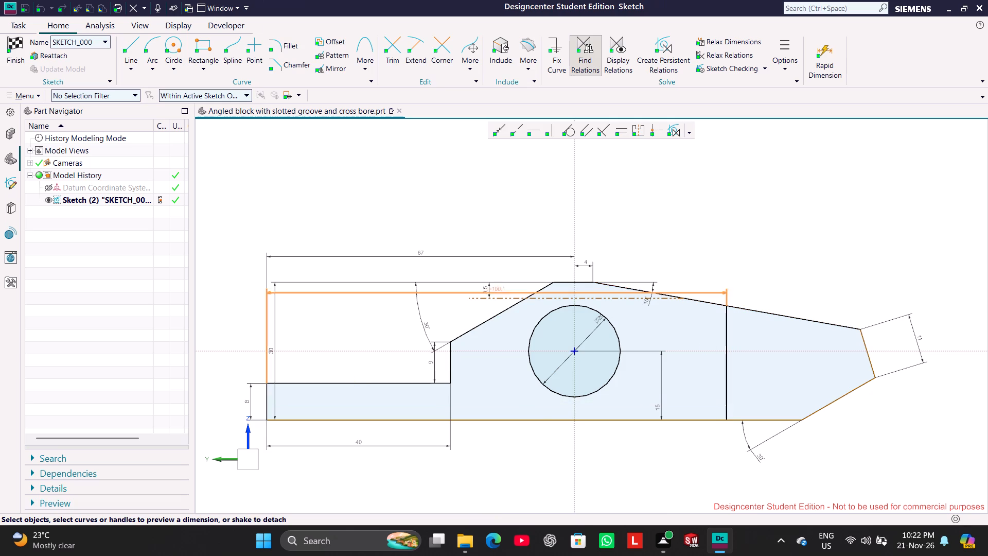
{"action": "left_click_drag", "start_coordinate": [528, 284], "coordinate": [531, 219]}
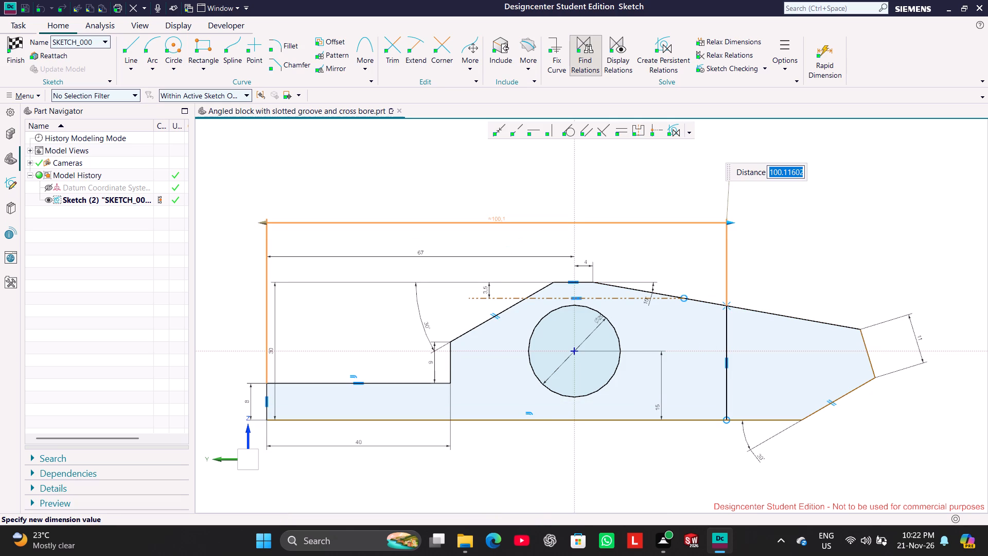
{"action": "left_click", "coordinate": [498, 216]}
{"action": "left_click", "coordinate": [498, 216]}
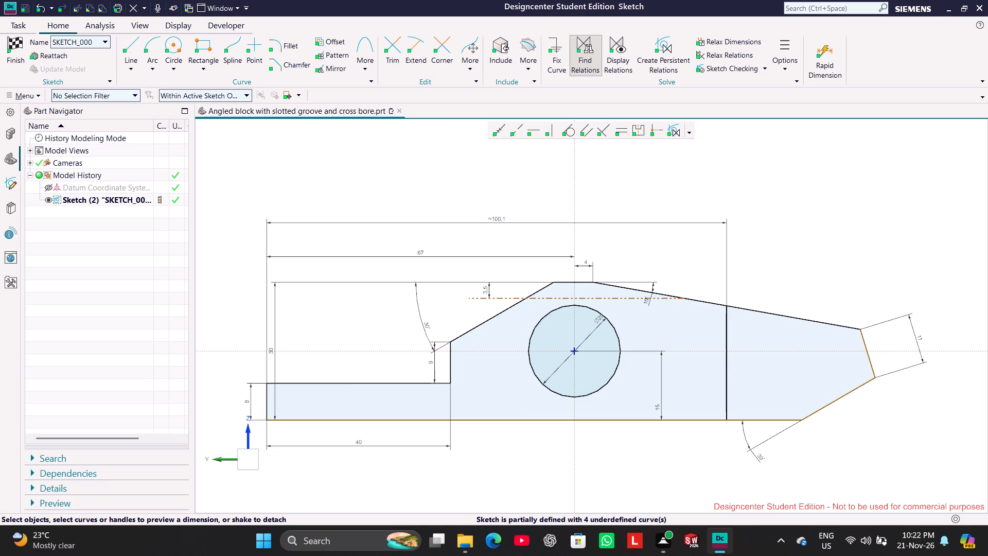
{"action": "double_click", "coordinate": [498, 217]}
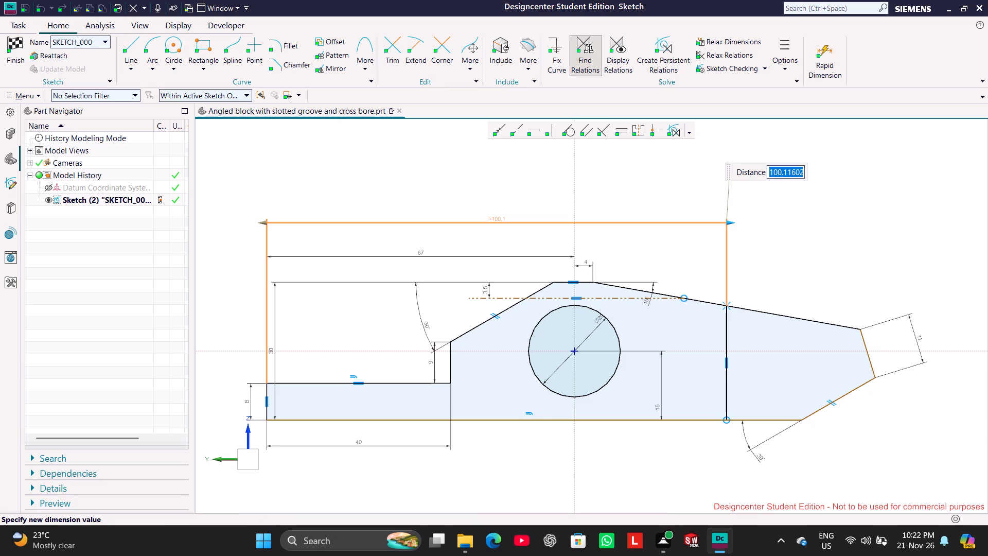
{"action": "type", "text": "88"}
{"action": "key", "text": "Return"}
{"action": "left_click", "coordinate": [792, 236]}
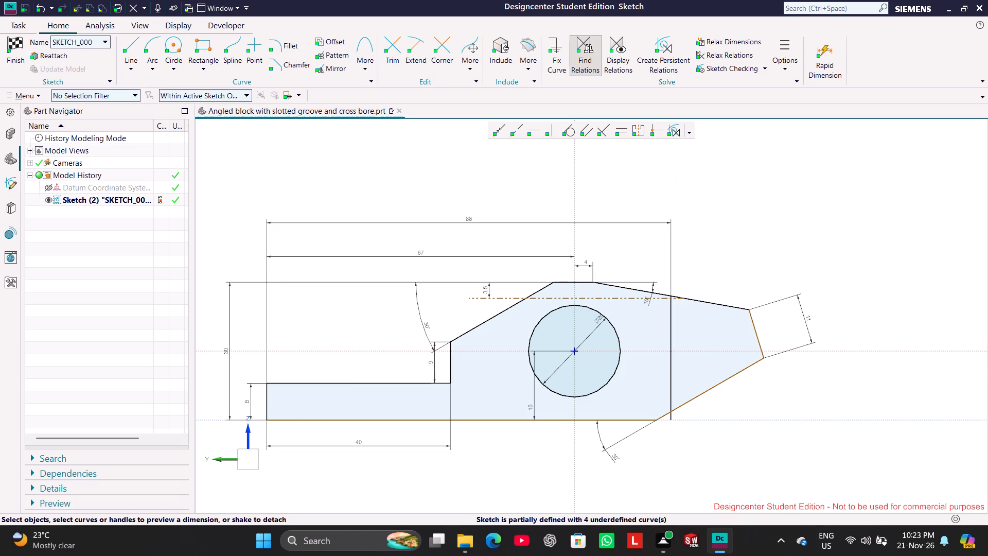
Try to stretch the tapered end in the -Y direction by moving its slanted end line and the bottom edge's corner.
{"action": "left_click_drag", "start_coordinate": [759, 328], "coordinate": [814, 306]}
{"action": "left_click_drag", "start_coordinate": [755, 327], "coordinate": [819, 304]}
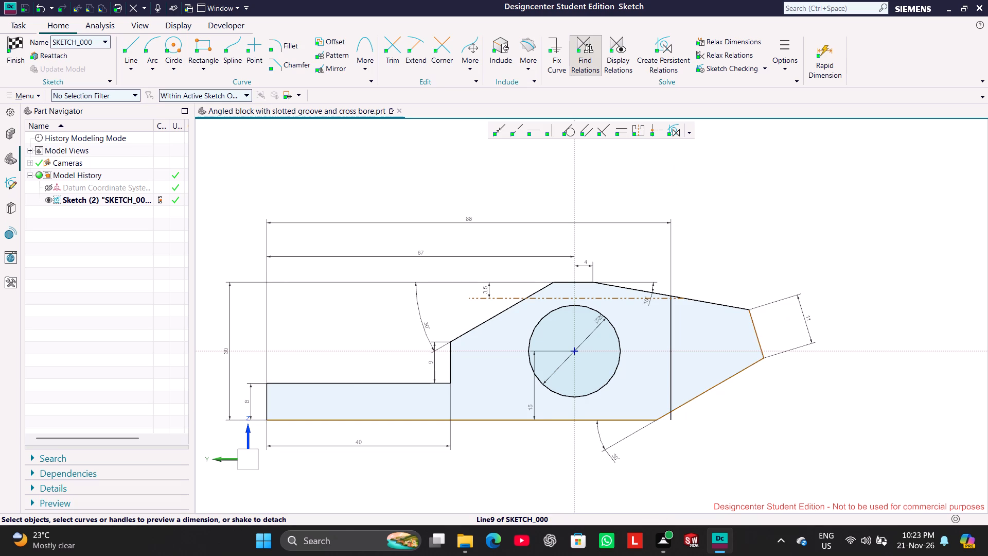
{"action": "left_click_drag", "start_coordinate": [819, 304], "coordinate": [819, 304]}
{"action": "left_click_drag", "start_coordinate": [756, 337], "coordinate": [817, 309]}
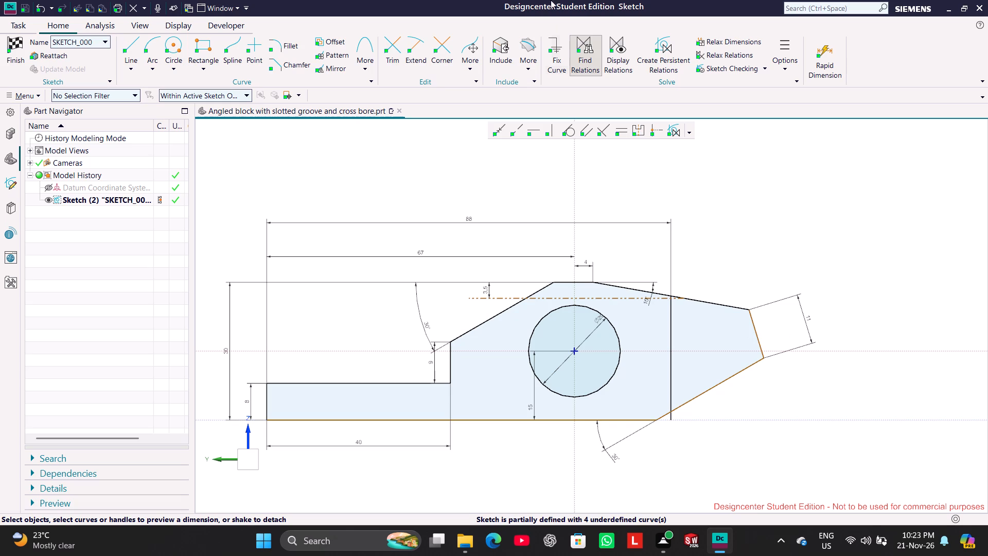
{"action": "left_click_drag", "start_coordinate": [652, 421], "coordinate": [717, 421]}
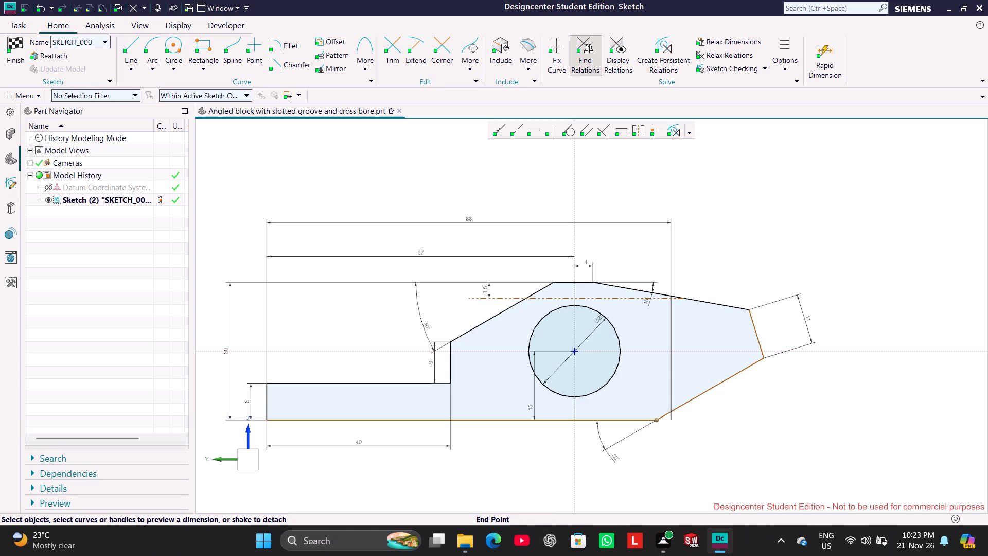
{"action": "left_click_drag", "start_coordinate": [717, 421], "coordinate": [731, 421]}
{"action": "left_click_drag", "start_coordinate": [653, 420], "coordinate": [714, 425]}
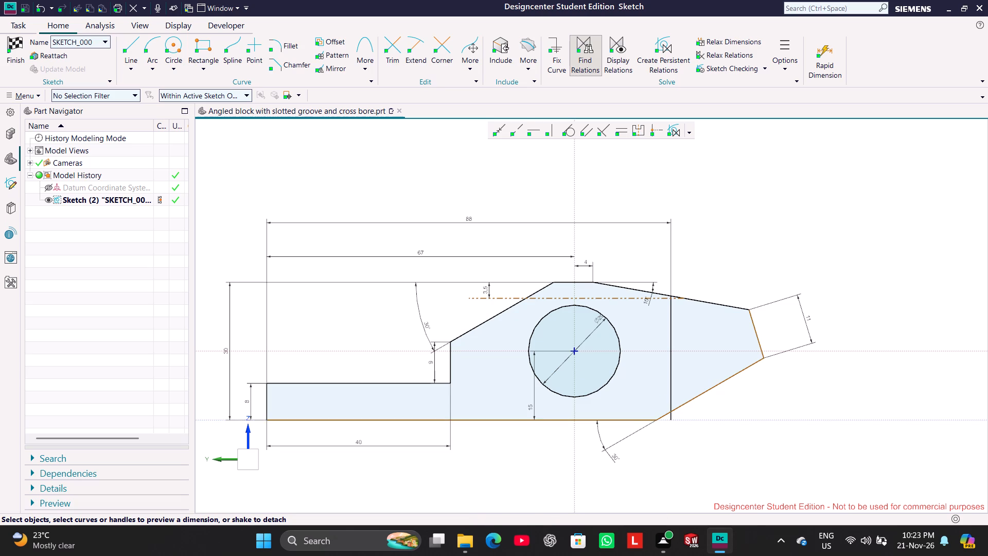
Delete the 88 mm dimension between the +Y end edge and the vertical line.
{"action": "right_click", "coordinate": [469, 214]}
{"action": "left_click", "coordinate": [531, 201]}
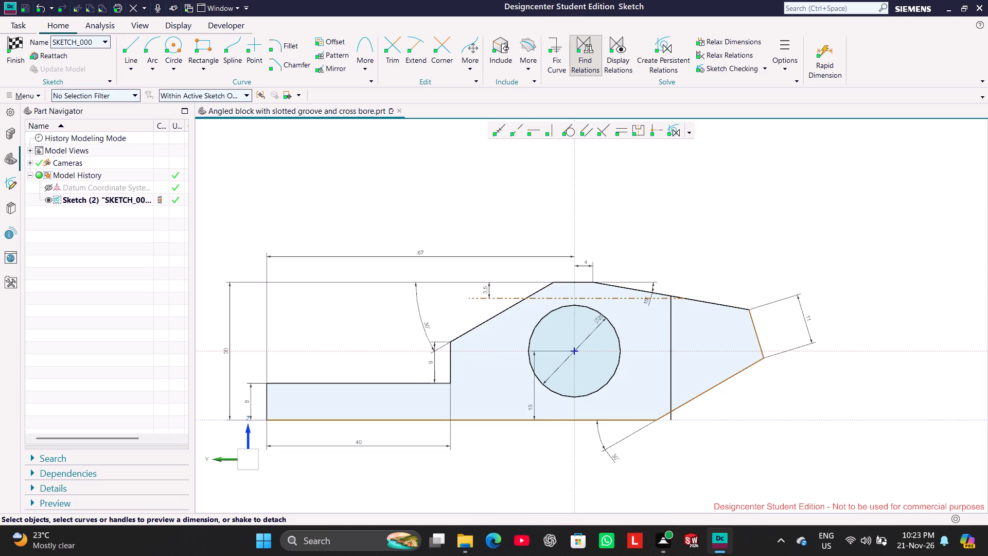
Move the slanted -Y end line farther out in the -Y direction to lengthen the tapered end.
{"action": "left_click_drag", "start_coordinate": [755, 324], "coordinate": [849, 299]}
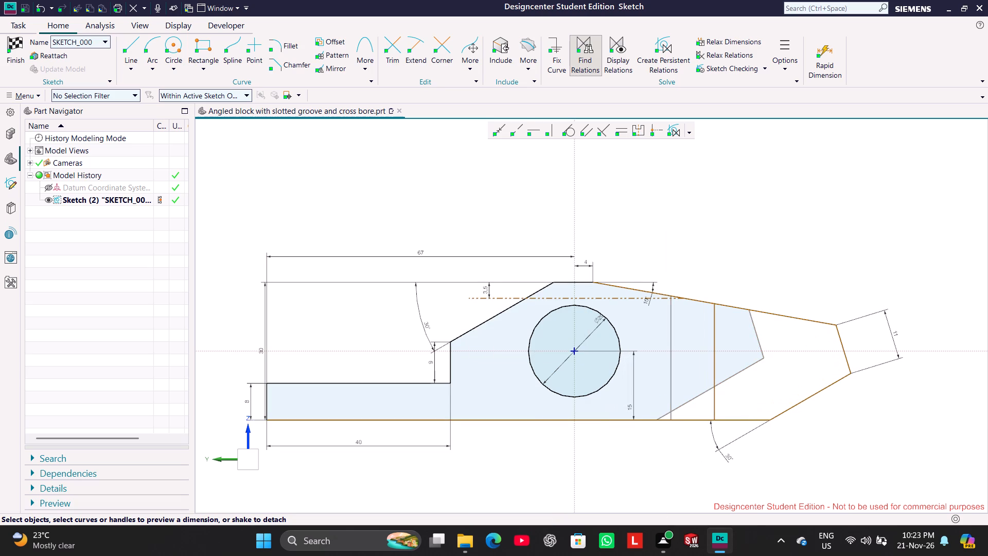
{"action": "left_click_drag", "start_coordinate": [849, 299], "coordinate": [850, 299]}
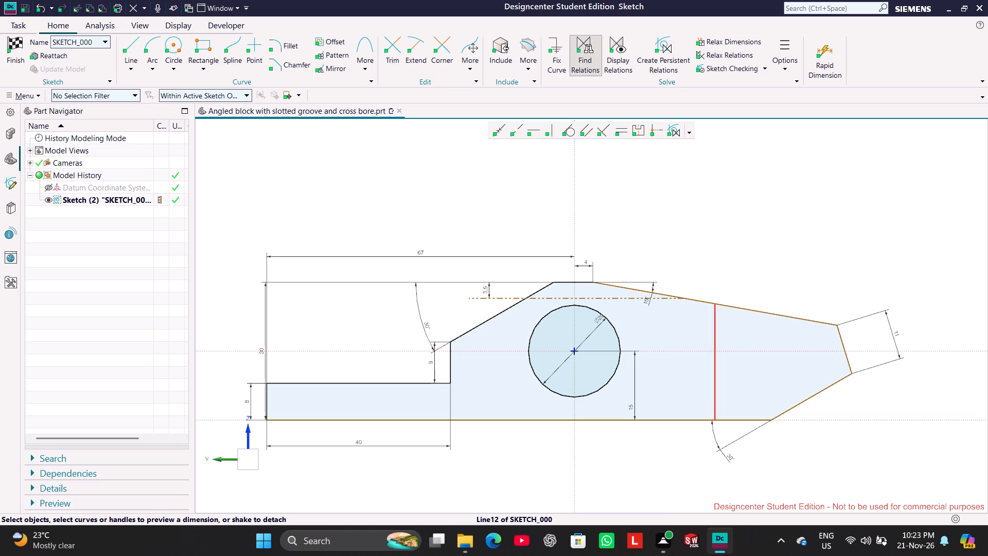
Delete the vertical line crossing the tapered end of the profile.
{"action": "right_click", "coordinate": [717, 340]}
{"action": "left_click", "coordinate": [775, 326]}
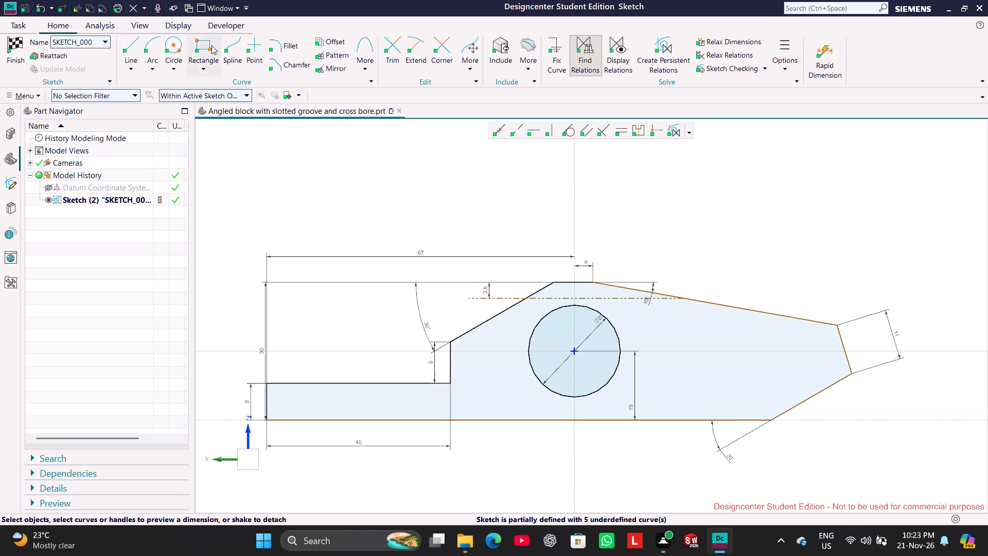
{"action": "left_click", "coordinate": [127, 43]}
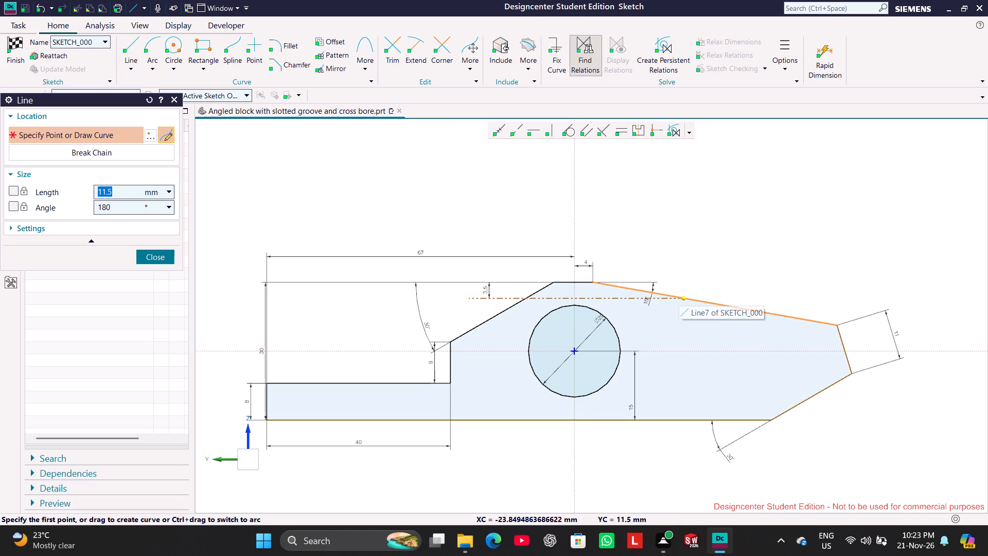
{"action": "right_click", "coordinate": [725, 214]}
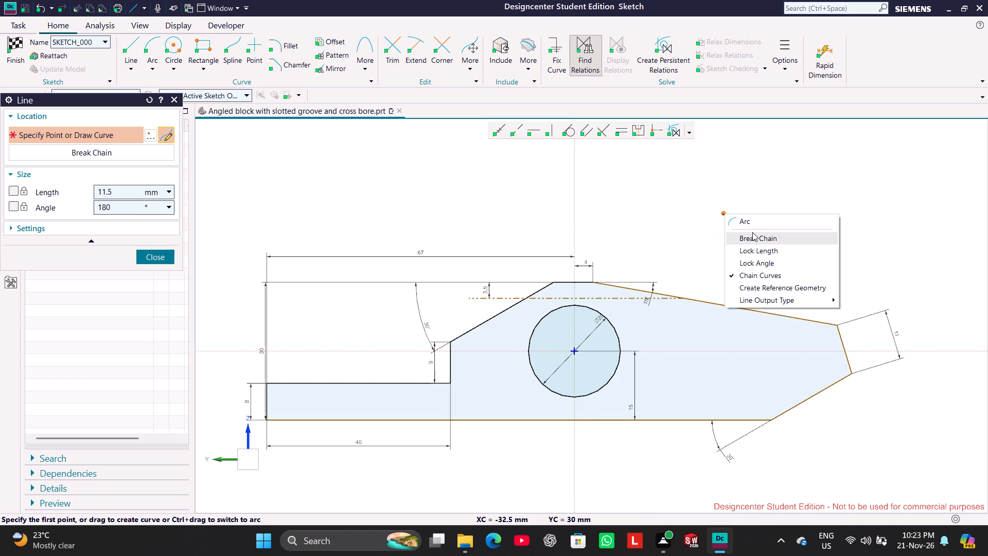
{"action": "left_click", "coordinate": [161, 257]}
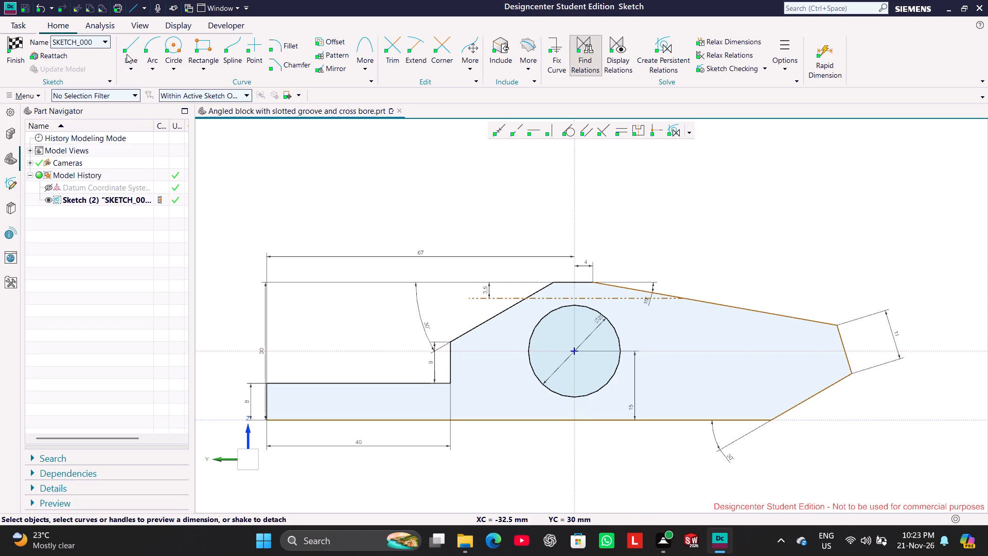
Draw a vertical line about 25 mm long from the bottom edge up to the 10° sloping top edge, beyond the reference line's end.
{"action": "left_click", "coordinate": [123, 42]}
{"action": "left_click", "coordinate": [724, 420]}
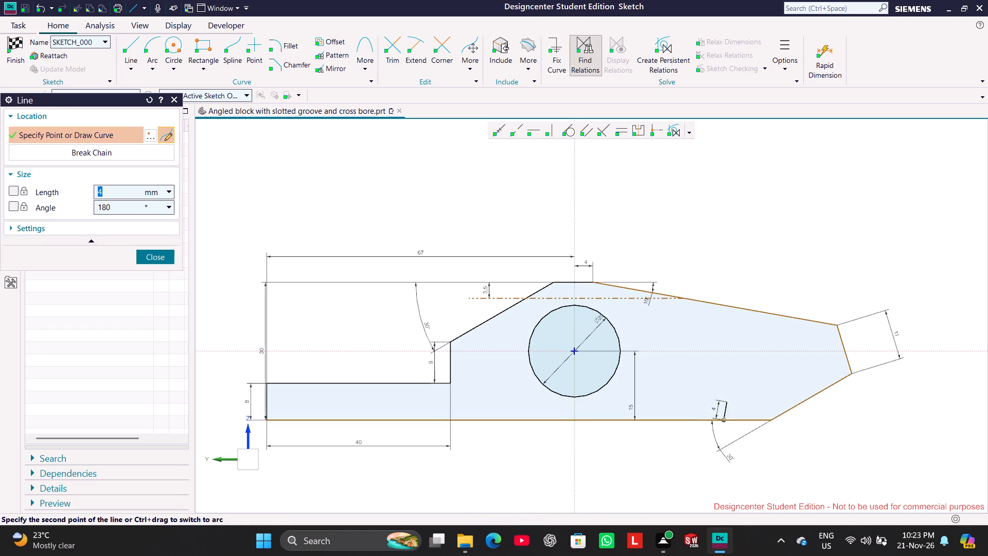
{"action": "left_click", "coordinate": [728, 300]}
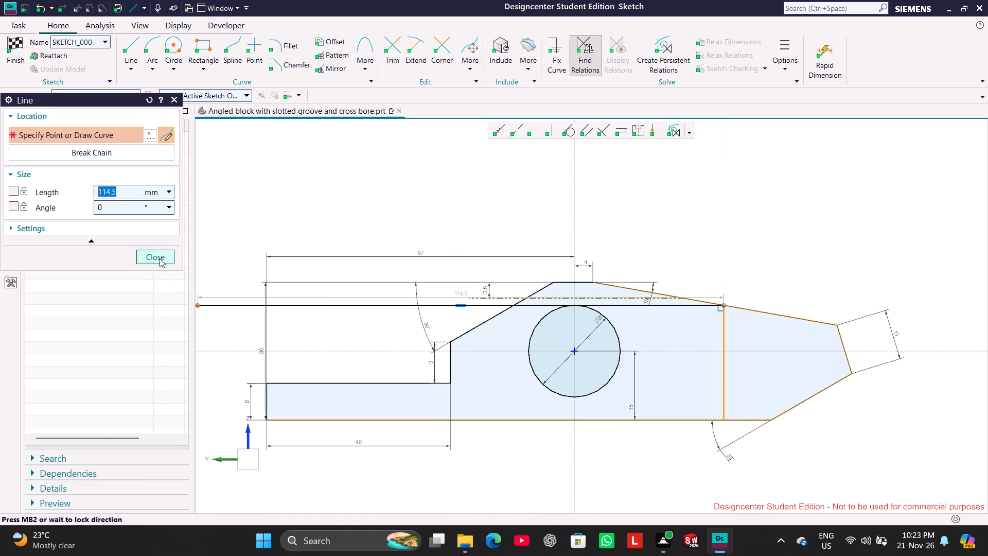
{"action": "left_click", "coordinate": [160, 258]}
Make the reference line's -Y endpoint coincident with the vertical line's upper endpoint on the sloping top edge.
{"action": "left_click", "coordinate": [685, 299]}
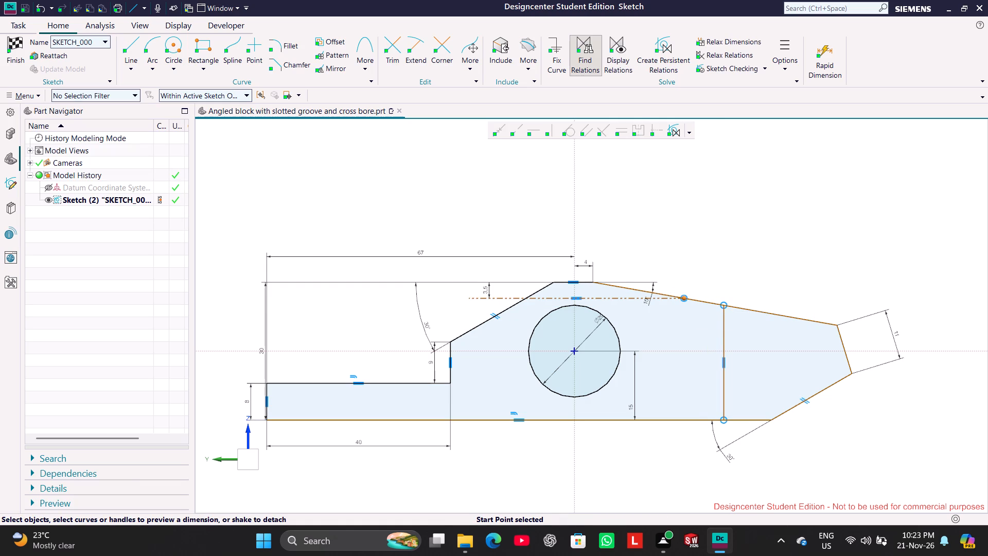
{"action": "left_click", "coordinate": [724, 308]}
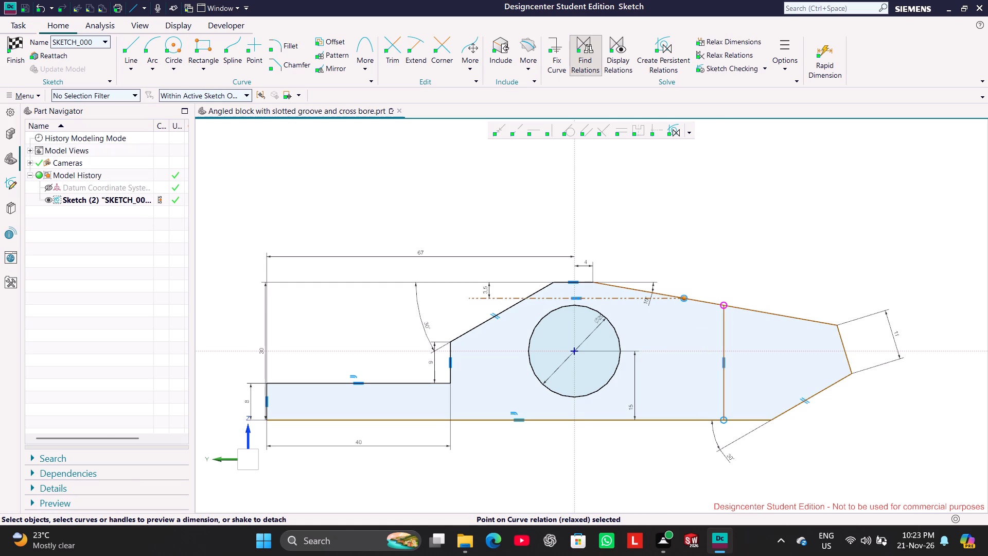
{"action": "left_click", "coordinate": [724, 305]}
{"action": "scroll", "coordinate": [706, 265], "scroll_direction": "up", "scroll_amount": 2}
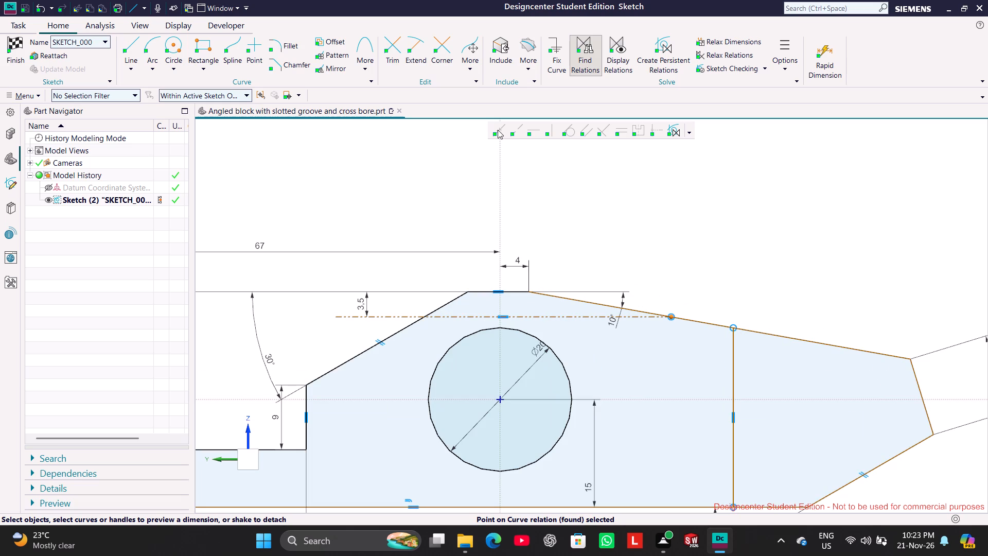
{"action": "left_click", "coordinate": [727, 223]}
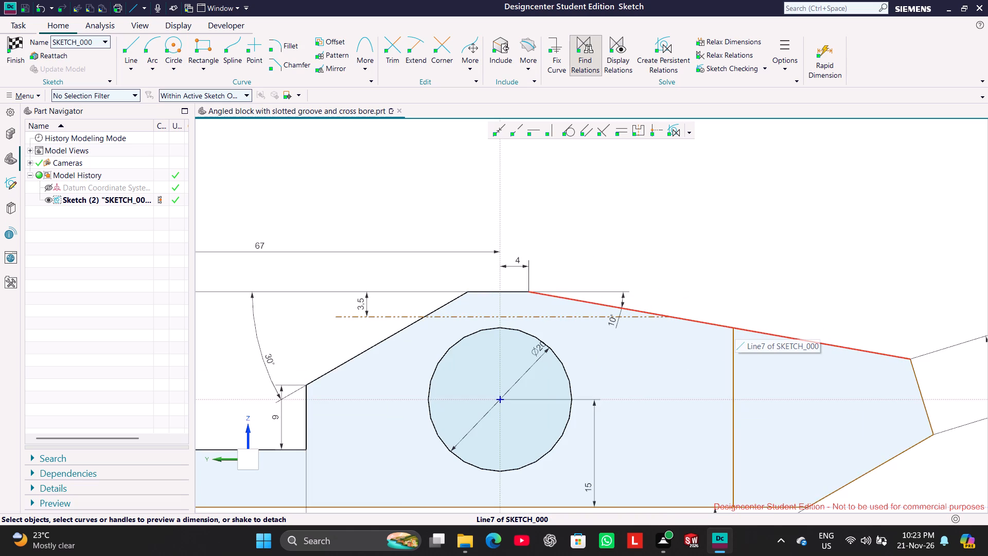
{"action": "left_click", "coordinate": [733, 346]}
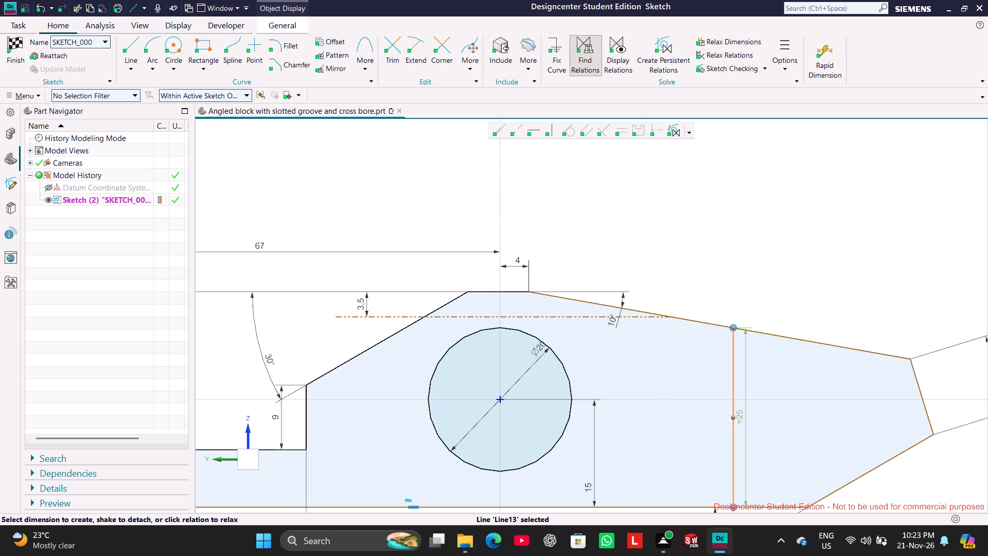
{"action": "left_click", "coordinate": [696, 259]}
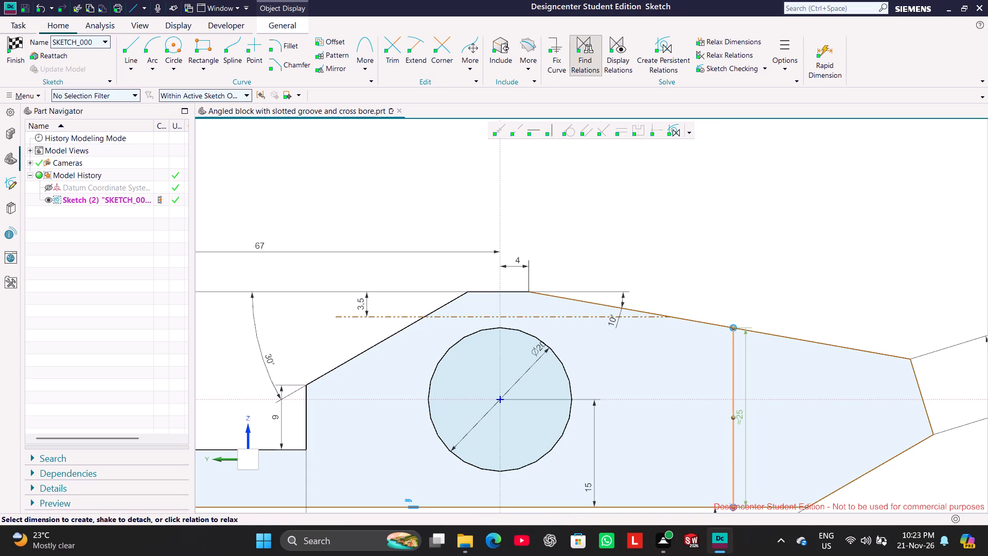
{"action": "left_click", "coordinate": [495, 132]}
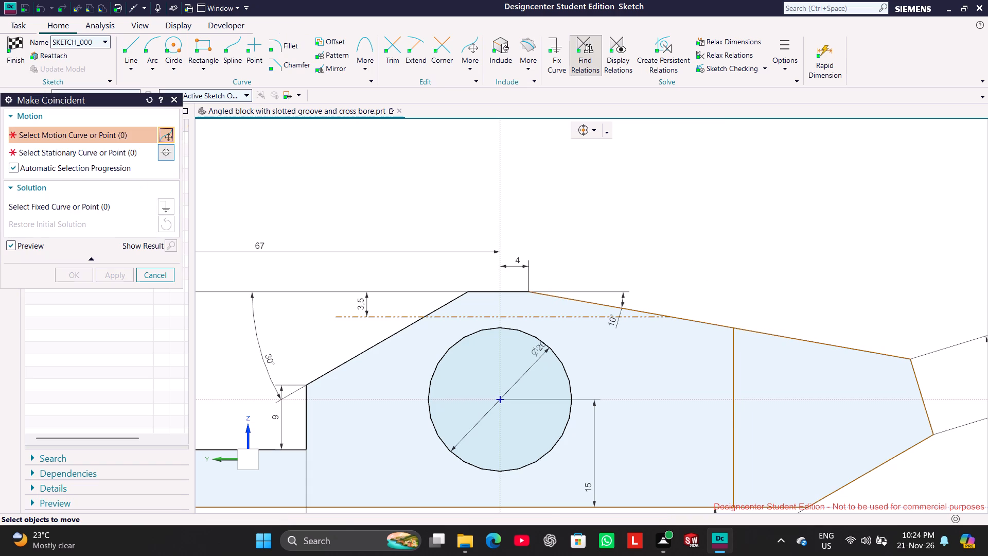
{"action": "left_click", "coordinate": [670, 316]}
{"action": "left_click", "coordinate": [734, 330]}
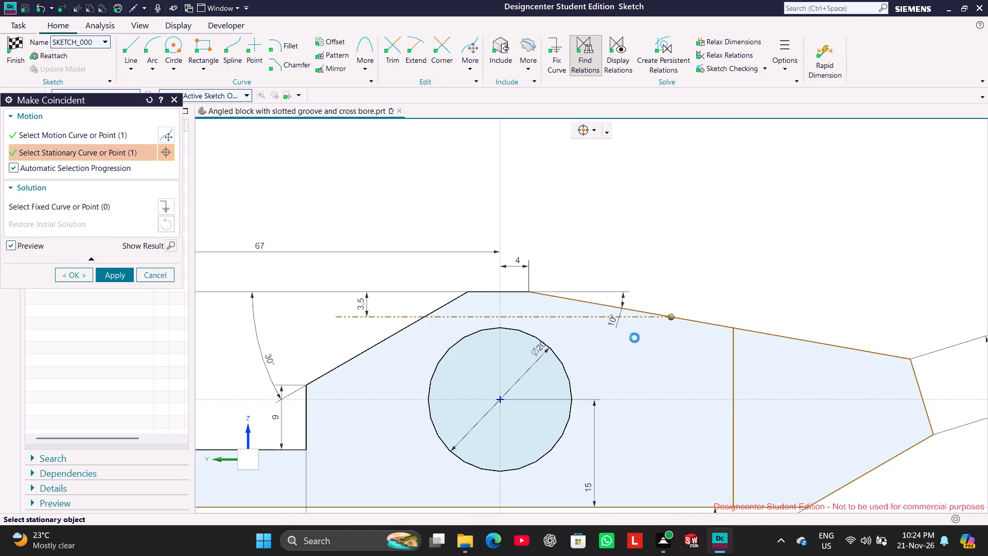
{"action": "left_click", "coordinate": [118, 273]}
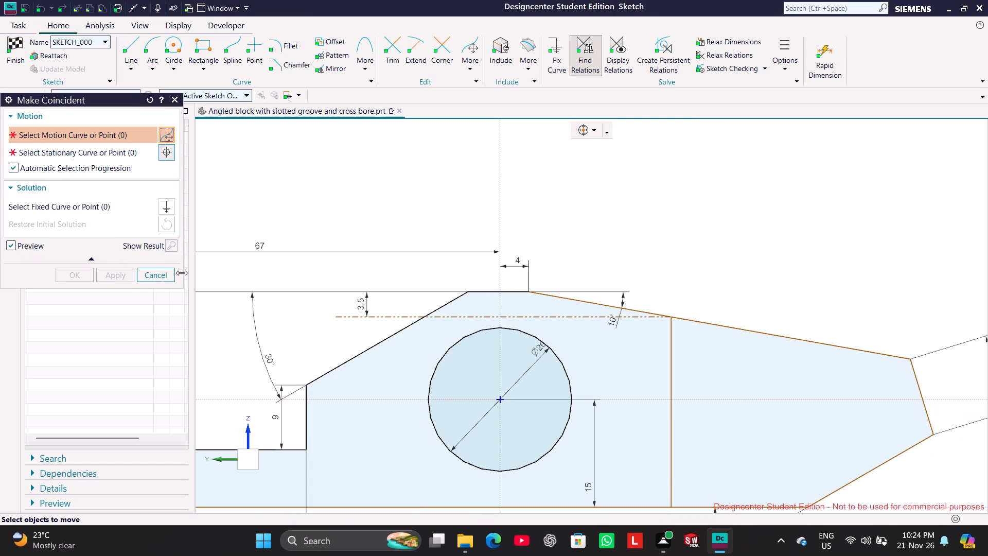
{"action": "left_click", "coordinate": [158, 280]}
Reposition the 30 mm overall height dimension farther out beyond the profile's +Y end, clear of the 8 mm dimension.
{"action": "scroll", "coordinate": [542, 360], "scroll_direction": "down", "scroll_amount": 4}
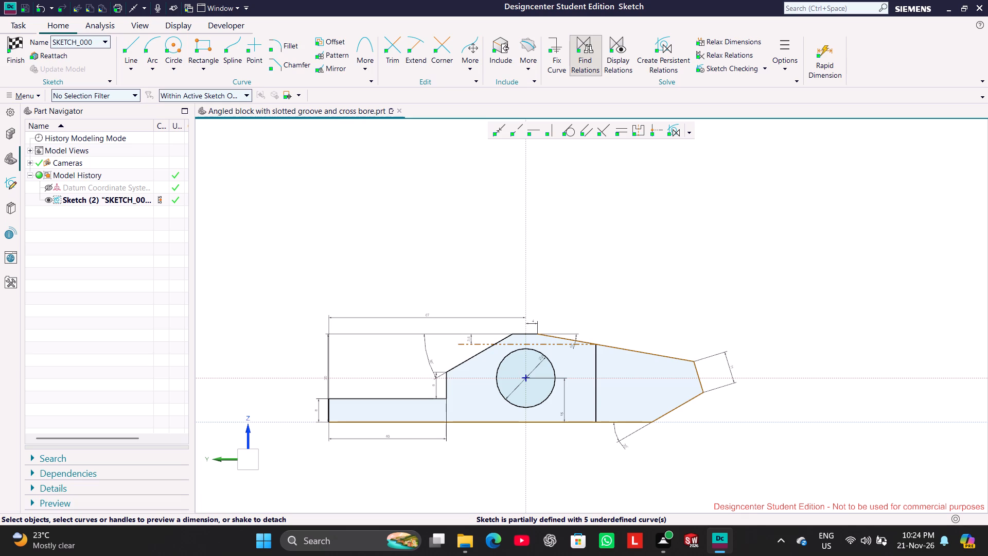
{"action": "scroll", "coordinate": [389, 416], "scroll_direction": "up", "scroll_amount": 2}
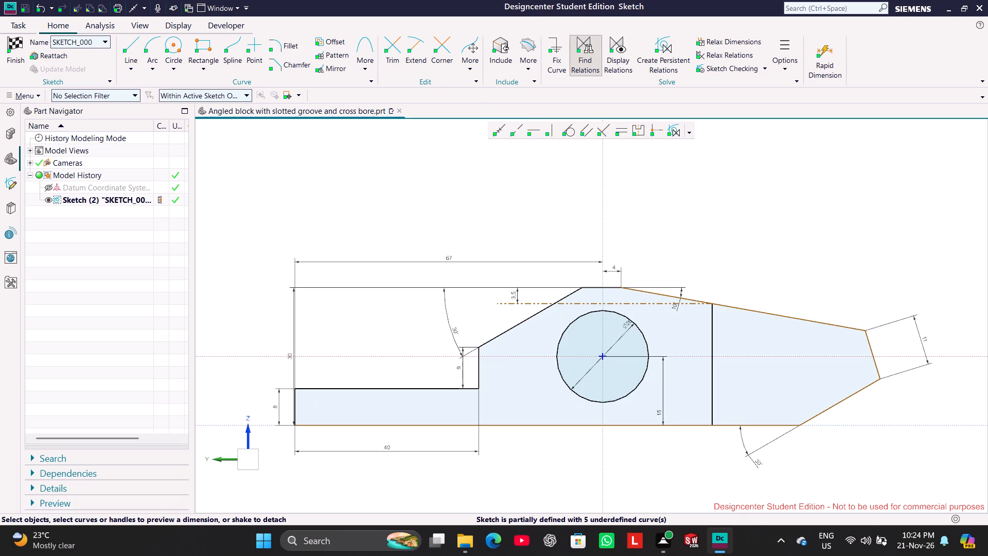
{"action": "scroll", "coordinate": [290, 359], "scroll_direction": "up", "scroll_amount": 1}
{"action": "left_click", "coordinate": [290, 357]}
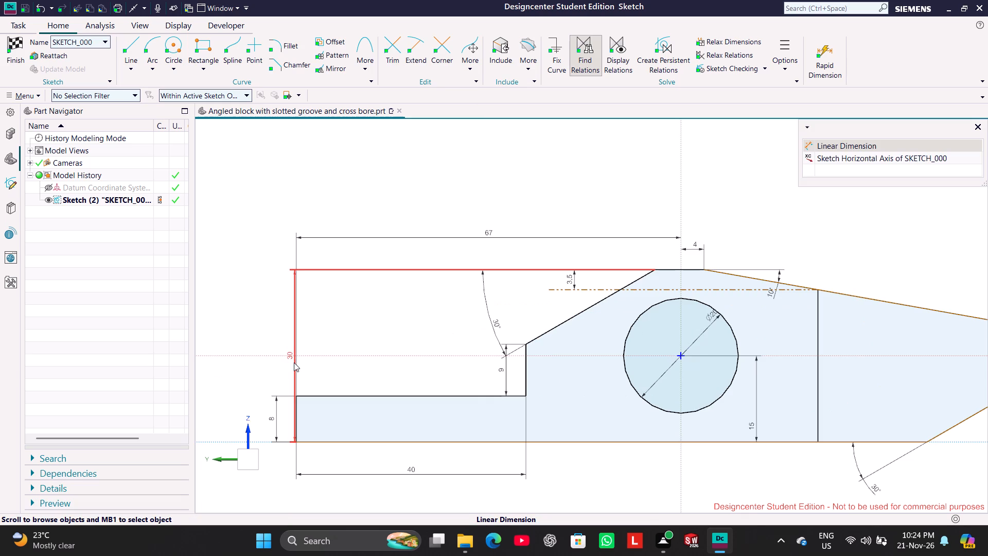
{"action": "left_click", "coordinate": [605, 176]}
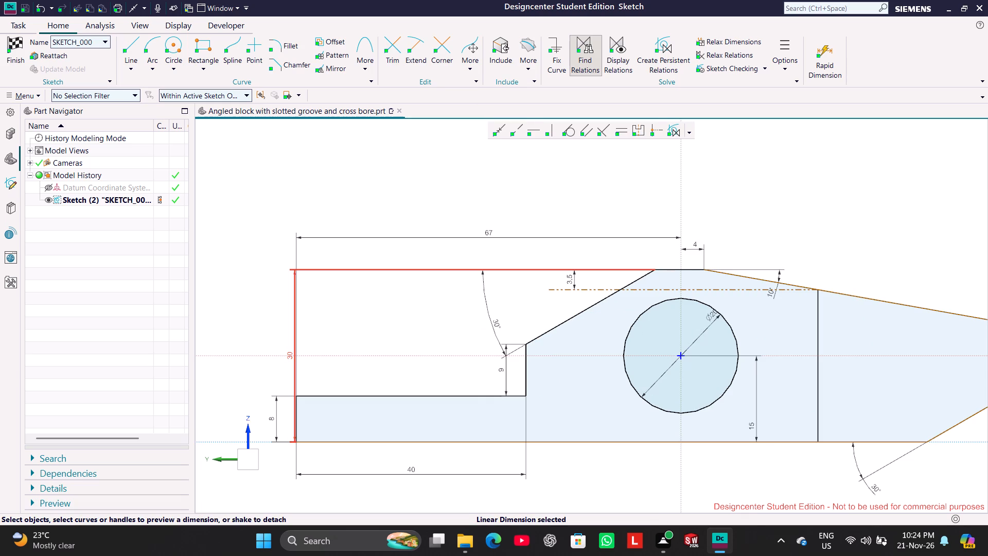
{"action": "left_click_drag", "start_coordinate": [292, 355], "coordinate": [251, 354]}
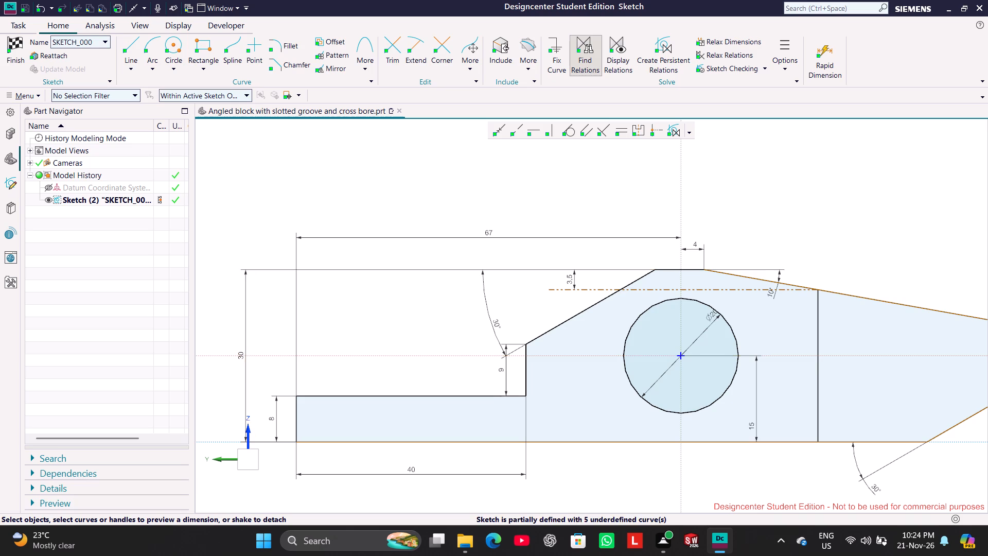
{"action": "left_click", "coordinate": [422, 312]}
{"action": "scroll", "coordinate": [482, 328], "scroll_direction": "down", "scroll_amount": 2}
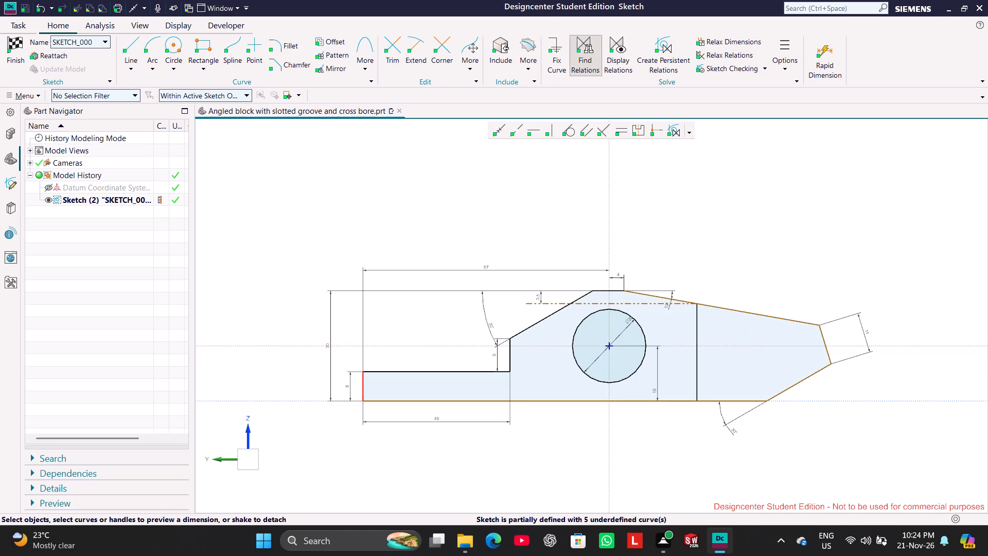
Dimension the horizontal distance from the profile's +Y end edge to the inner vertical line above the profile and set it to 88 mm.
{"action": "left_click", "coordinate": [364, 388]}
{"action": "left_click", "coordinate": [694, 379]}
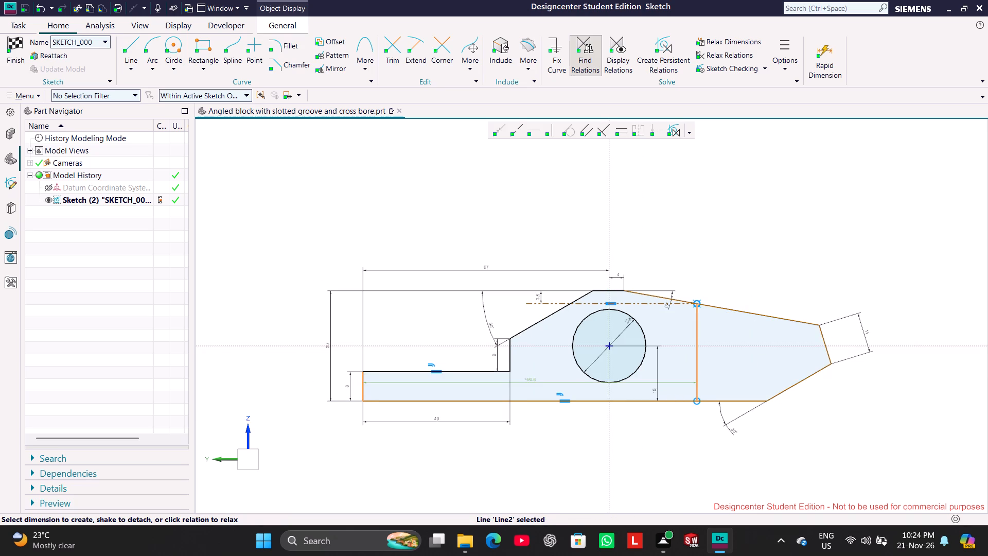
{"action": "left_click_drag", "start_coordinate": [542, 381], "coordinate": [561, 234]}
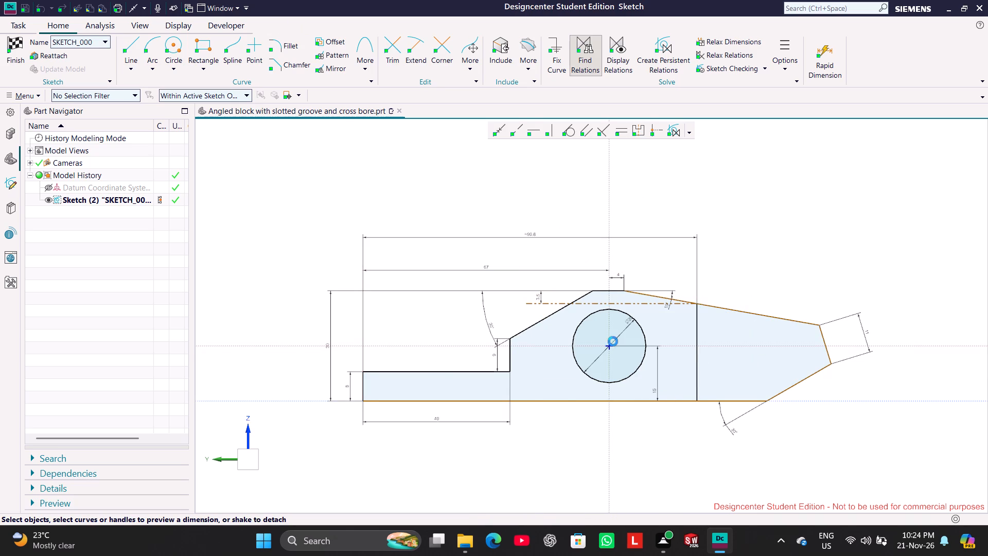
{"action": "double_click", "coordinate": [532, 237]}
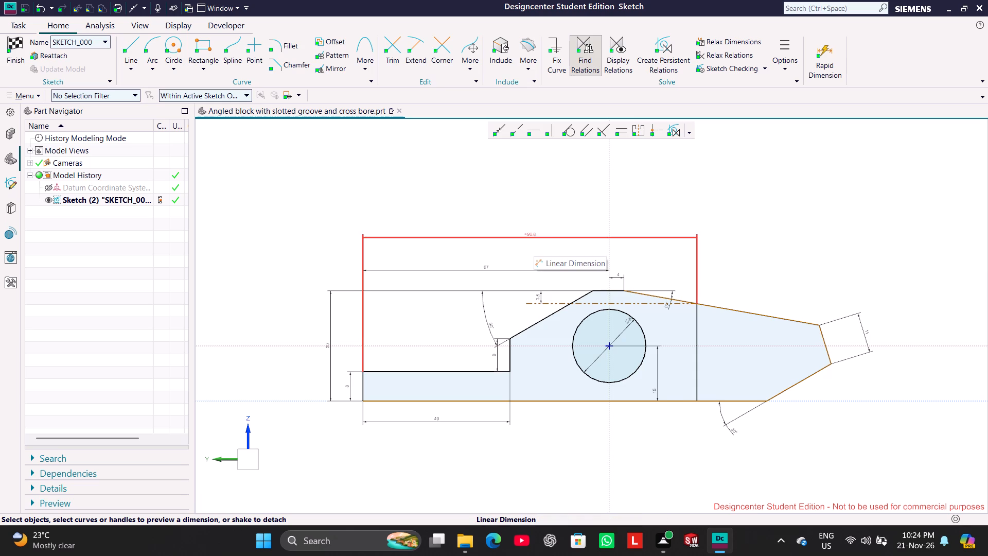
{"action": "double_click", "coordinate": [533, 233]}
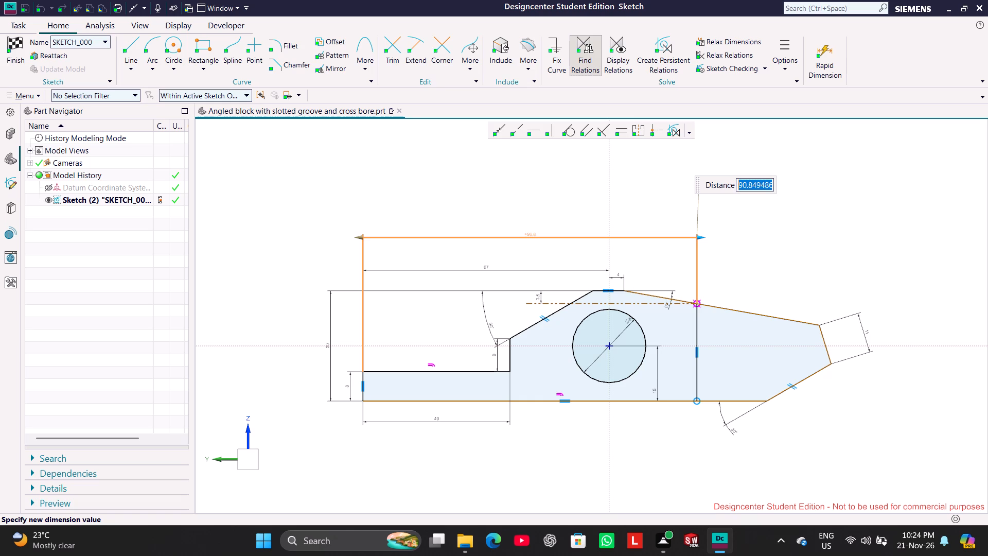
{"action": "type", "text": "88+"}
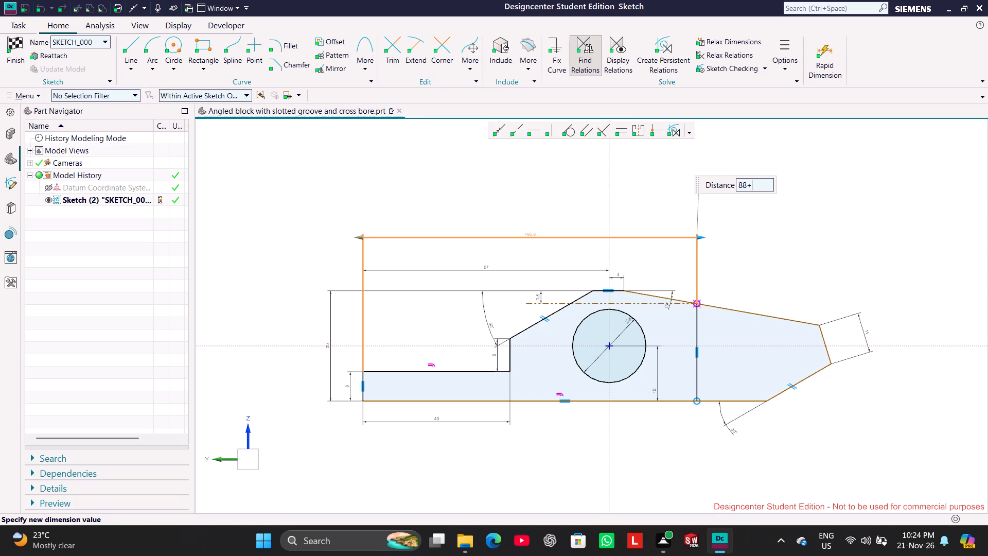
{"action": "key", "text": "BackSpace"}
{"action": "key", "text": "Return"}
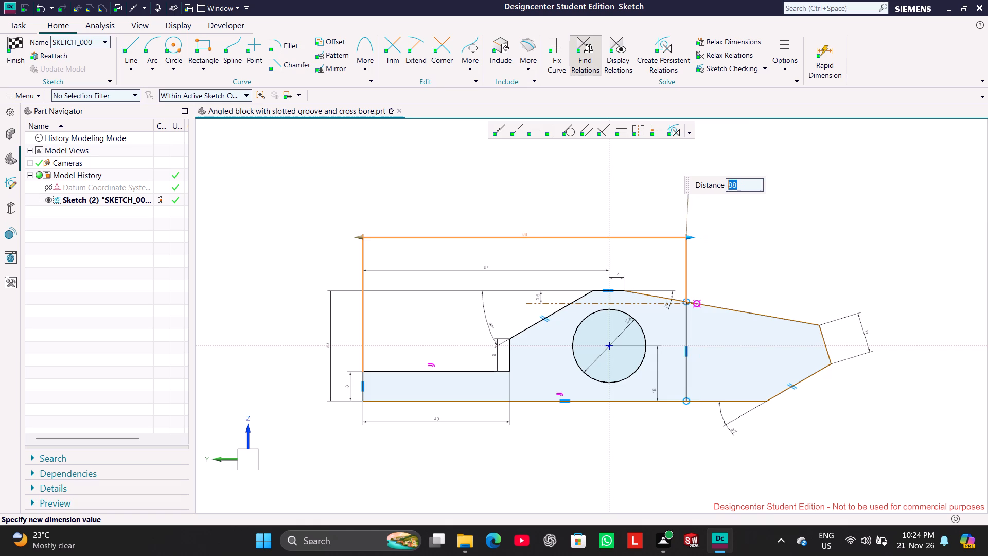
{"action": "left_click", "coordinate": [849, 253]}
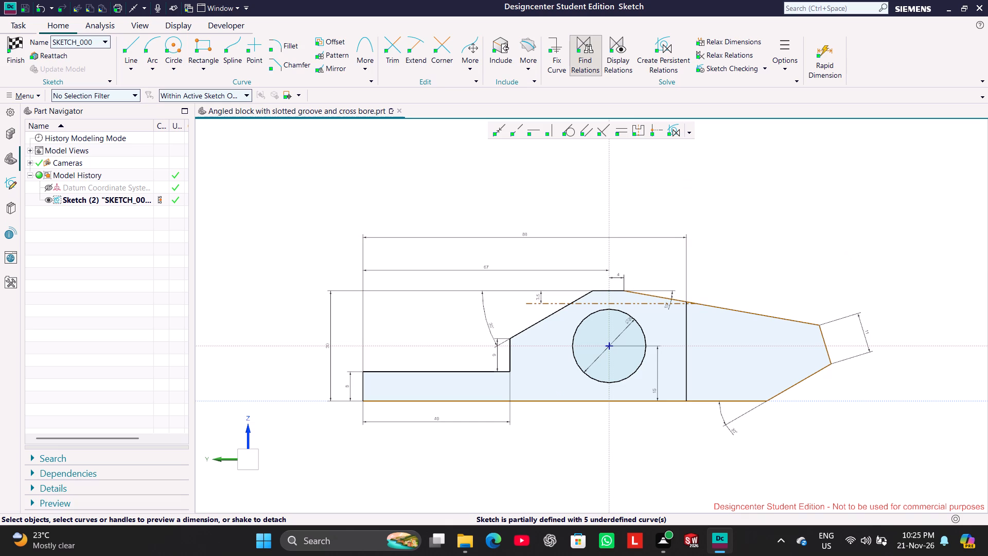
Delete the horizontal dash-dot reference line above the bore circle.
{"action": "right_click", "coordinate": [637, 303]}
{"action": "left_click", "coordinate": [695, 292]}
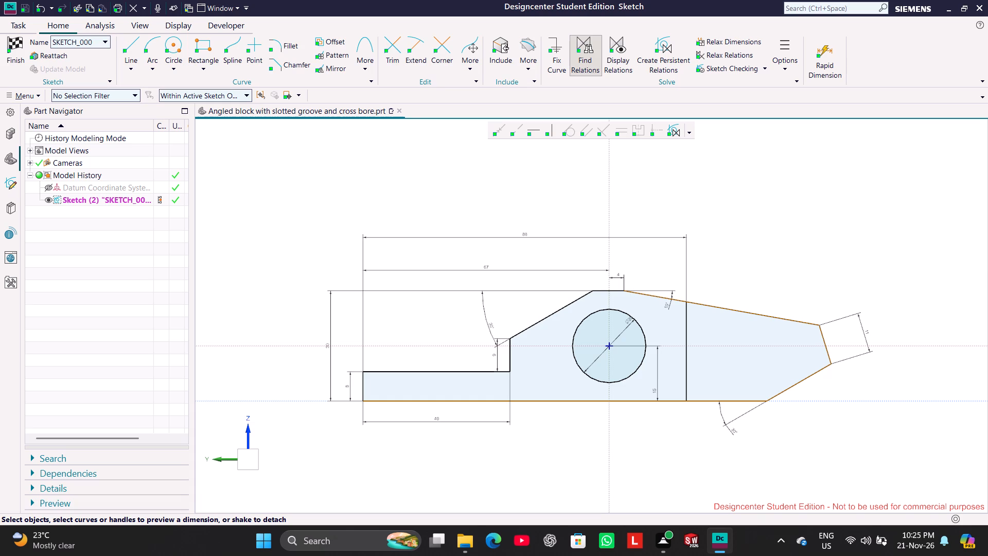
Dimension the horizontal distance from the +Y end edge to the lower corner of the tapered end and set it to 120 mm.
{"action": "left_click", "coordinate": [362, 391]}
{"action": "left_click", "coordinate": [830, 366]}
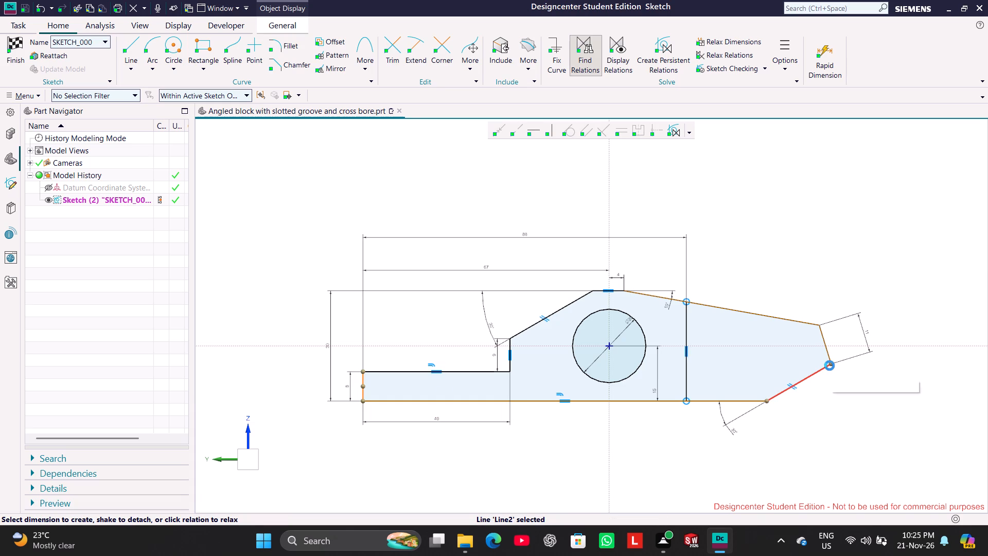
{"action": "left_click_drag", "start_coordinate": [707, 370], "coordinate": [708, 210]}
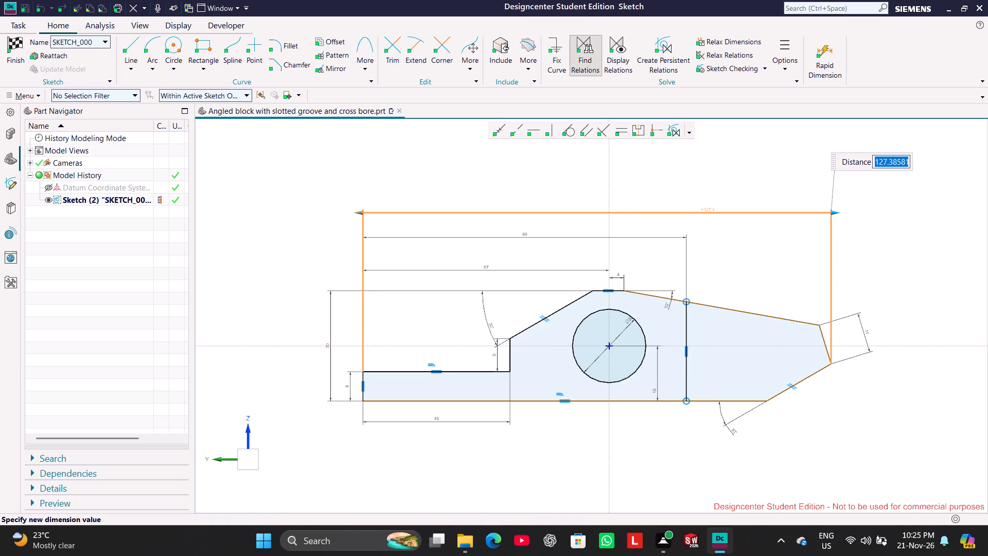
{"action": "type", "text": "120"}
{"action": "key", "text": "Return"}
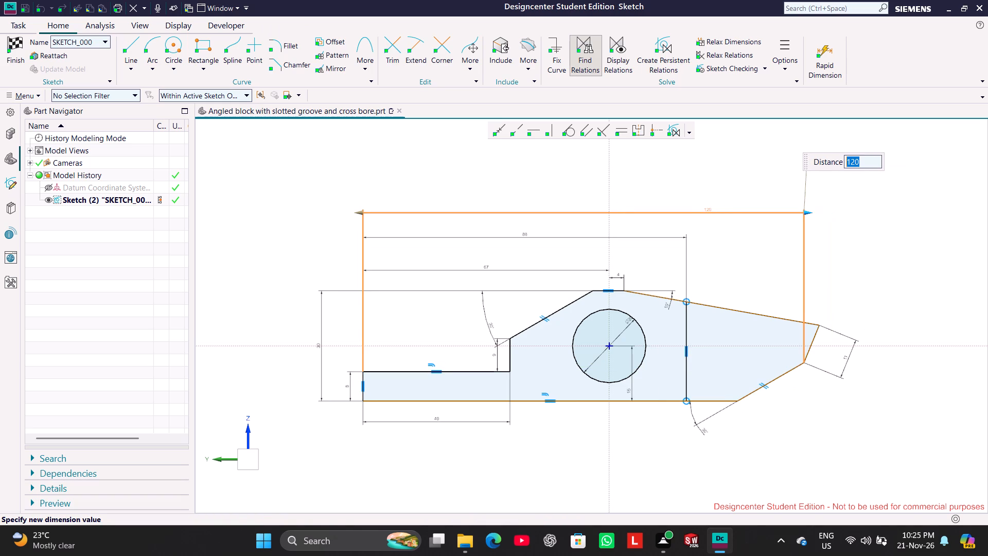
{"action": "left_click", "coordinate": [840, 232]}
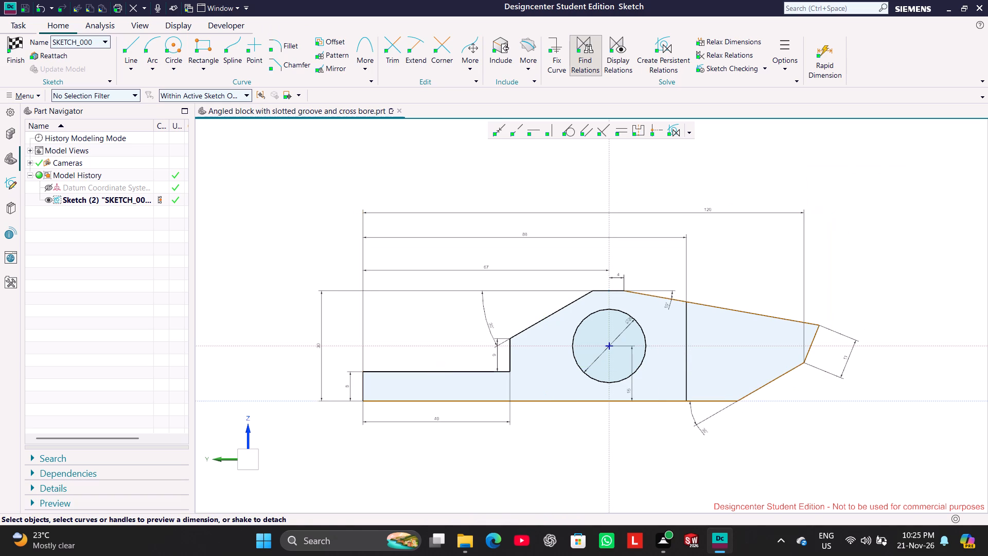
Move the upper corner of the tapered end toward the bore so the short end edge slopes outward down to its lower corner.
{"action": "left_click_drag", "start_coordinate": [817, 326], "coordinate": [784, 334]}
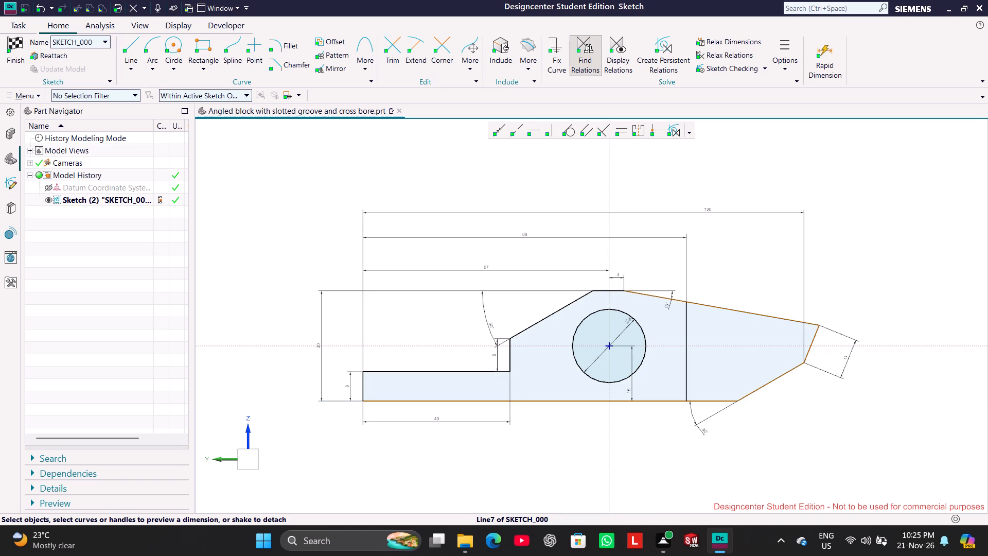
{"action": "left_click_drag", "start_coordinate": [784, 334], "coordinate": [778, 336]}
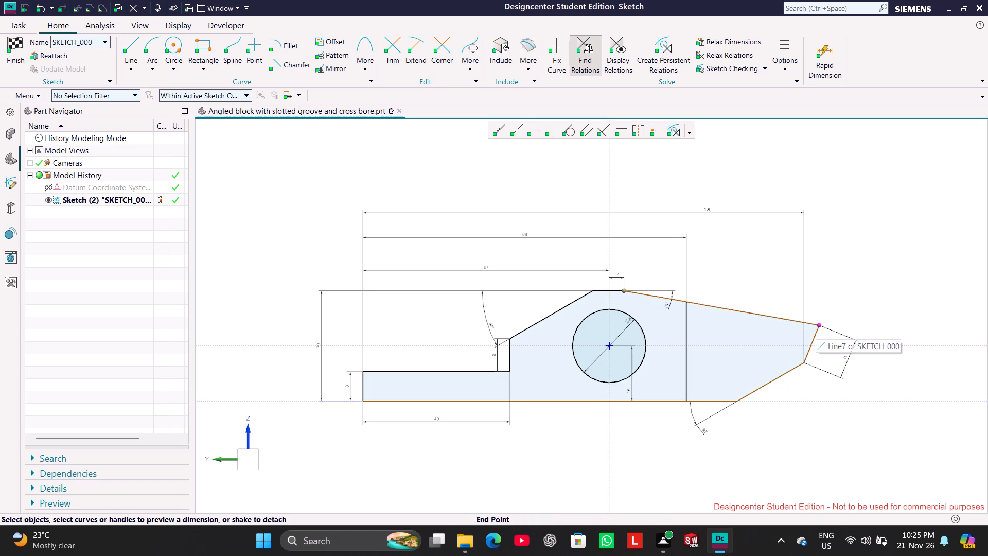
{"action": "left_click_drag", "start_coordinate": [818, 326], "coordinate": [788, 323]}
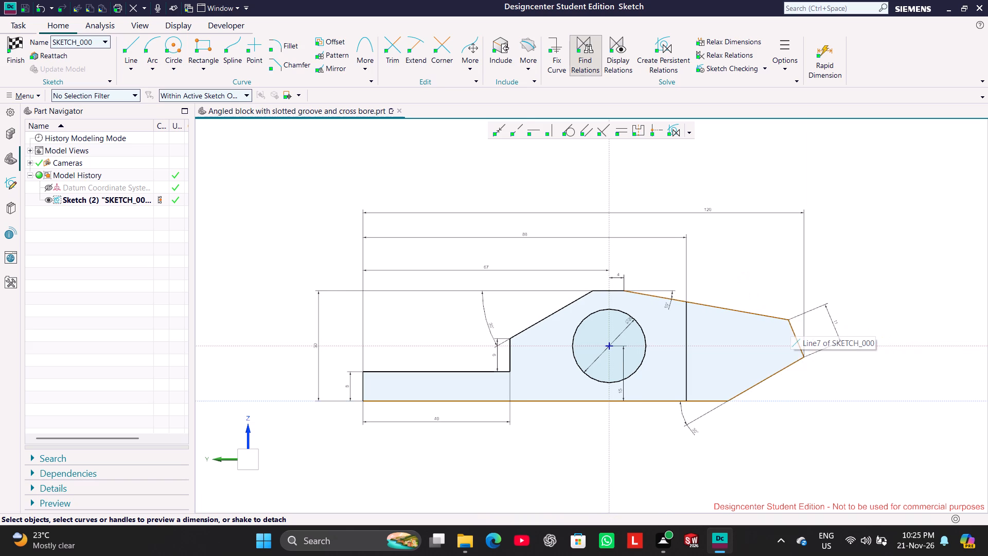
{"action": "left_click", "coordinate": [938, 223]}
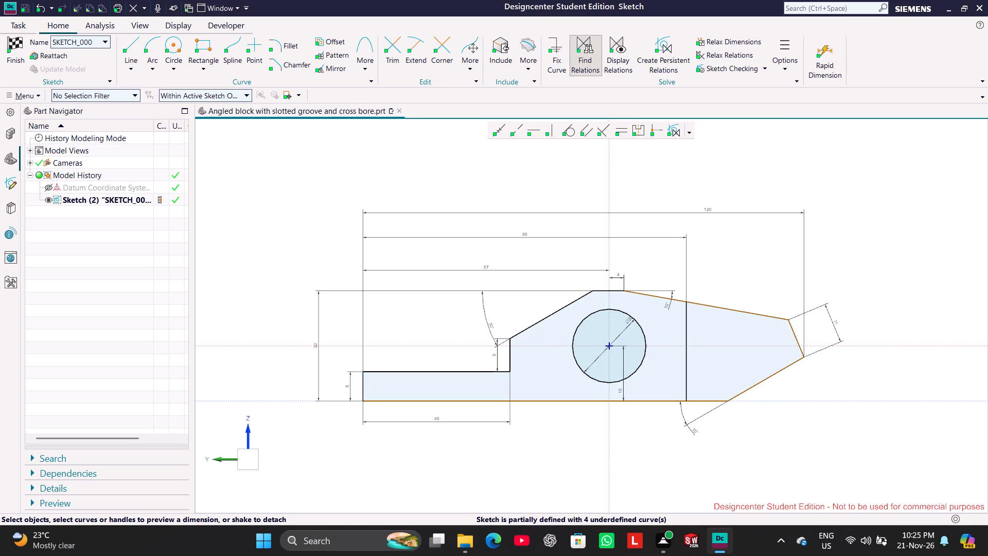
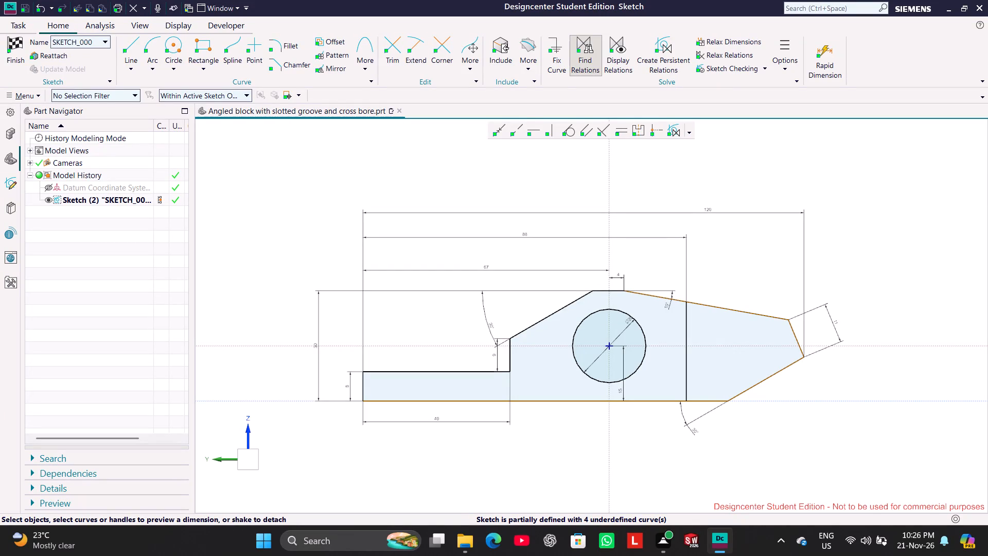
Delete the 11 mm length dimension on the short sloping end edge of the tapered end.
{"action": "left_click", "coordinate": [719, 305]}
{"action": "left_click", "coordinate": [900, 233]}
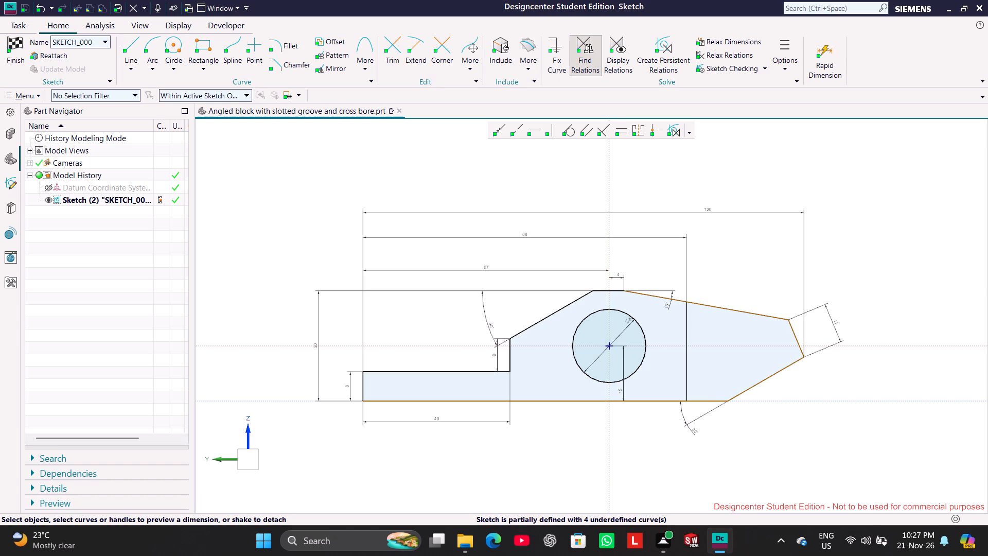
{"action": "right_click", "coordinate": [829, 314]}
{"action": "left_click", "coordinate": [890, 302]}
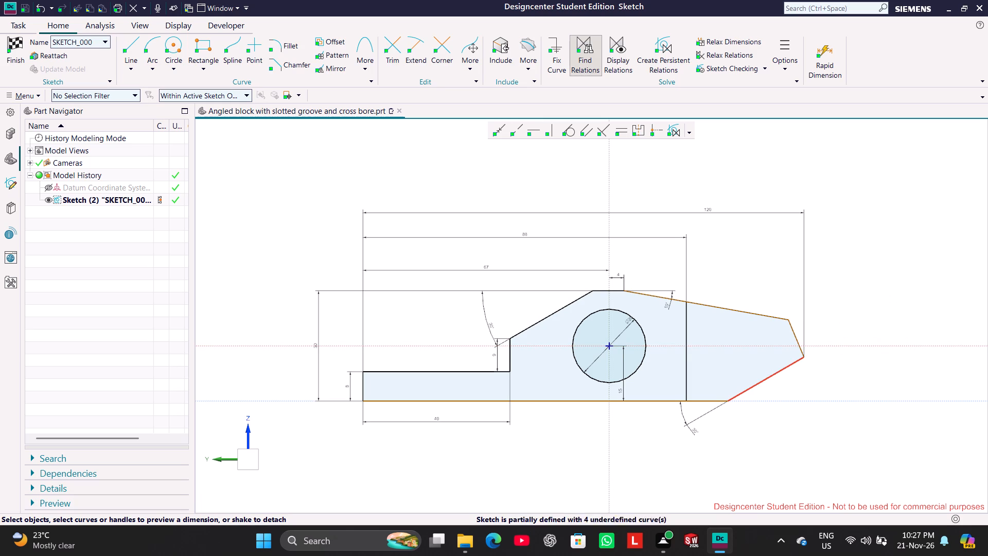
Dimension the aligned distance between the upper and lower corners of the tapered end's short edge, placing it outside the profile.
{"action": "scroll", "coordinate": [852, 338], "scroll_direction": "up", "scroll_amount": 2}
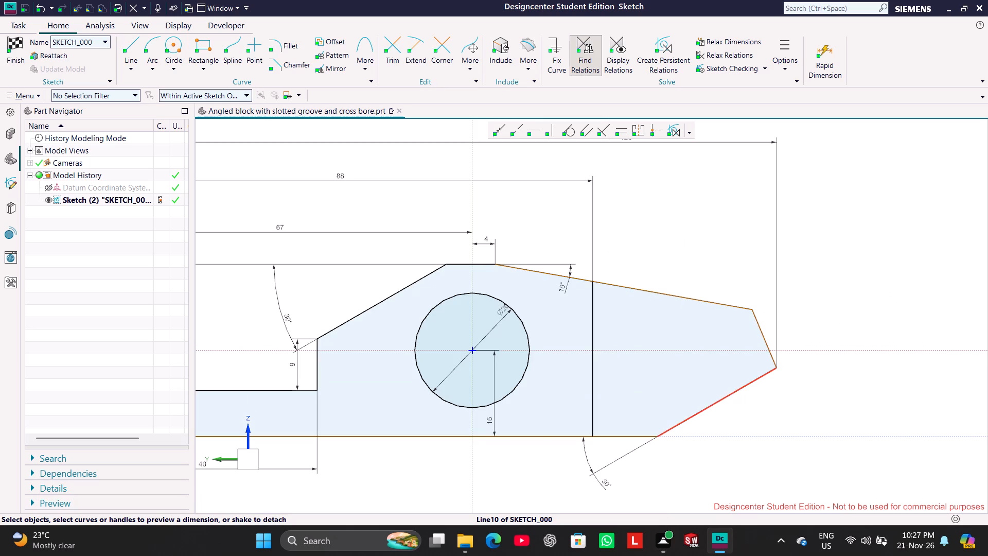
{"action": "left_click", "coordinate": [778, 369]}
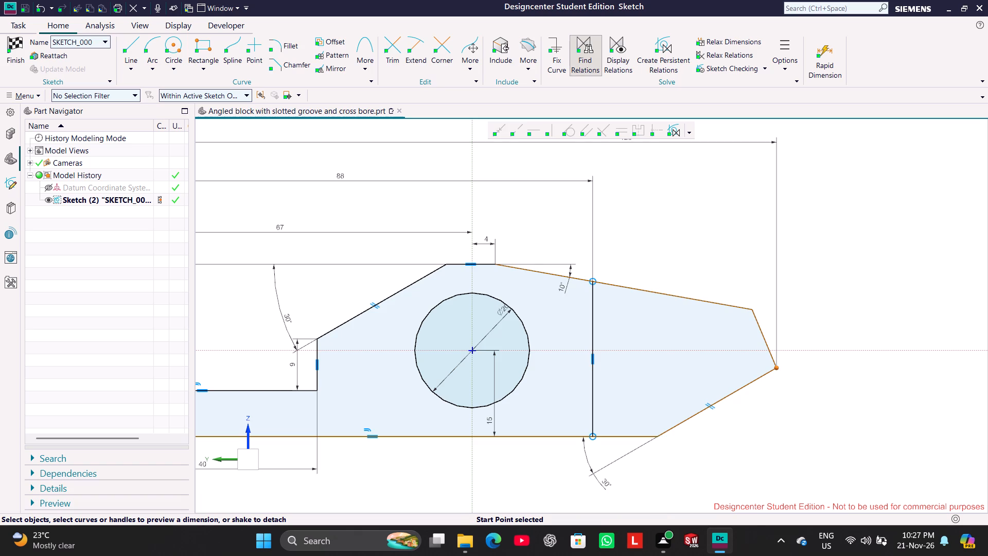
{"action": "left_click", "coordinate": [751, 309]}
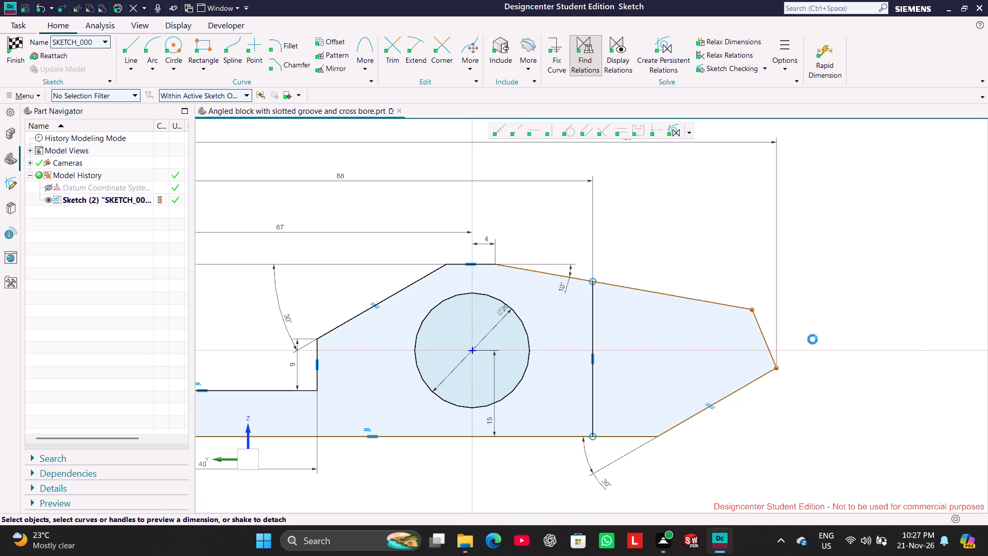
{"action": "left_click_drag", "start_coordinate": [777, 334], "coordinate": [815, 310]}
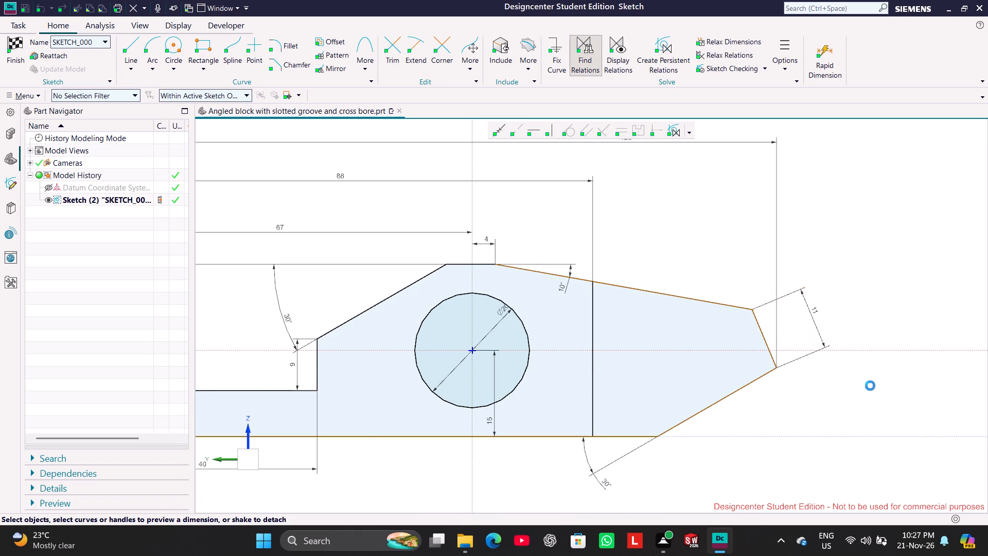
{"action": "left_click", "coordinate": [868, 394]}
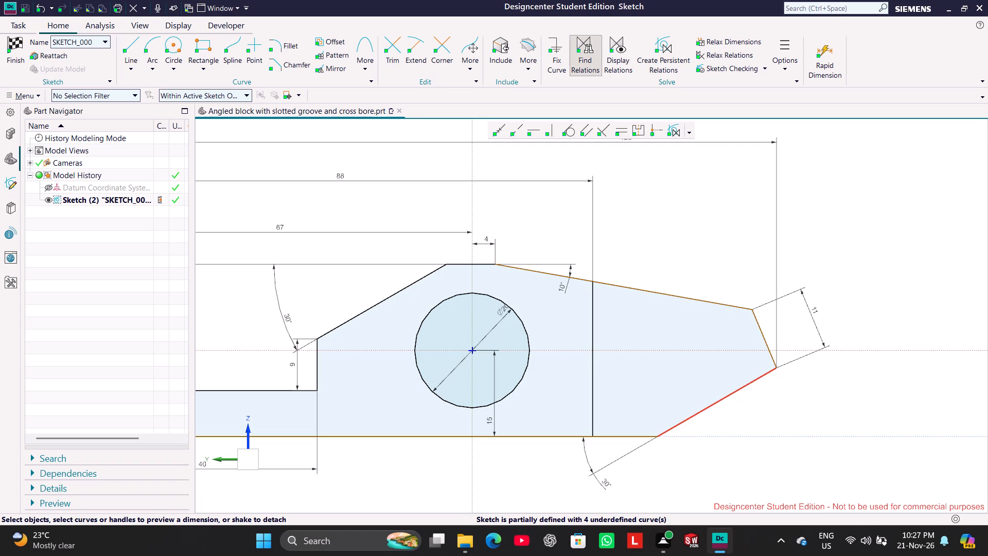
Dimension the length of the tapered end's lower sloping edge, placing the dimension below and parallel to that edge.
{"action": "left_click", "coordinate": [704, 409]}
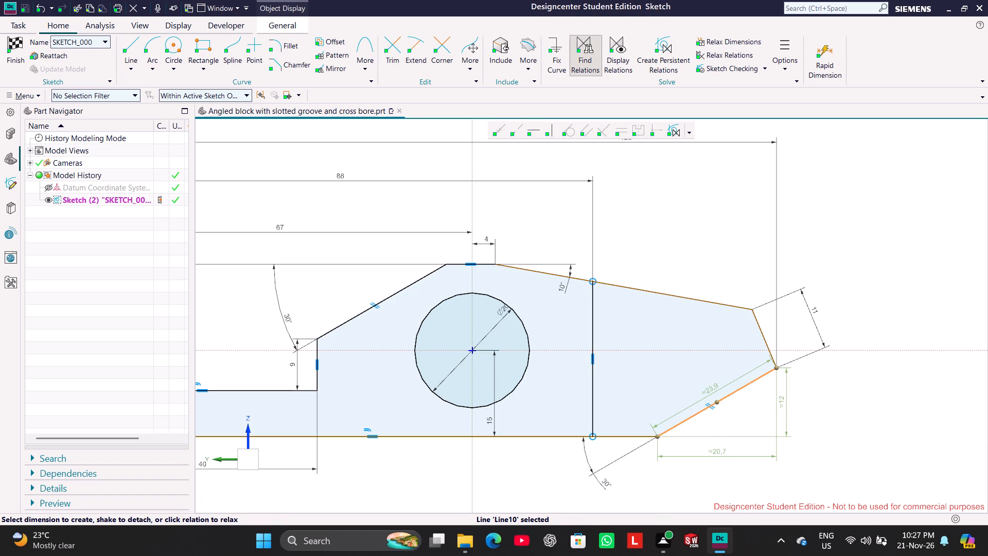
{"action": "left_click_drag", "start_coordinate": [710, 385], "coordinate": [733, 424]}
{"action": "left_click", "coordinate": [899, 223]}
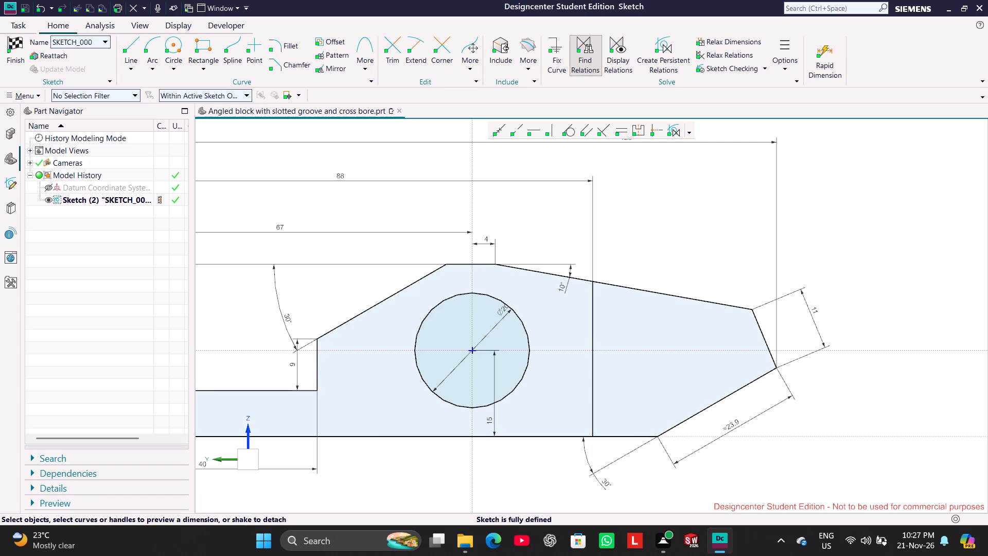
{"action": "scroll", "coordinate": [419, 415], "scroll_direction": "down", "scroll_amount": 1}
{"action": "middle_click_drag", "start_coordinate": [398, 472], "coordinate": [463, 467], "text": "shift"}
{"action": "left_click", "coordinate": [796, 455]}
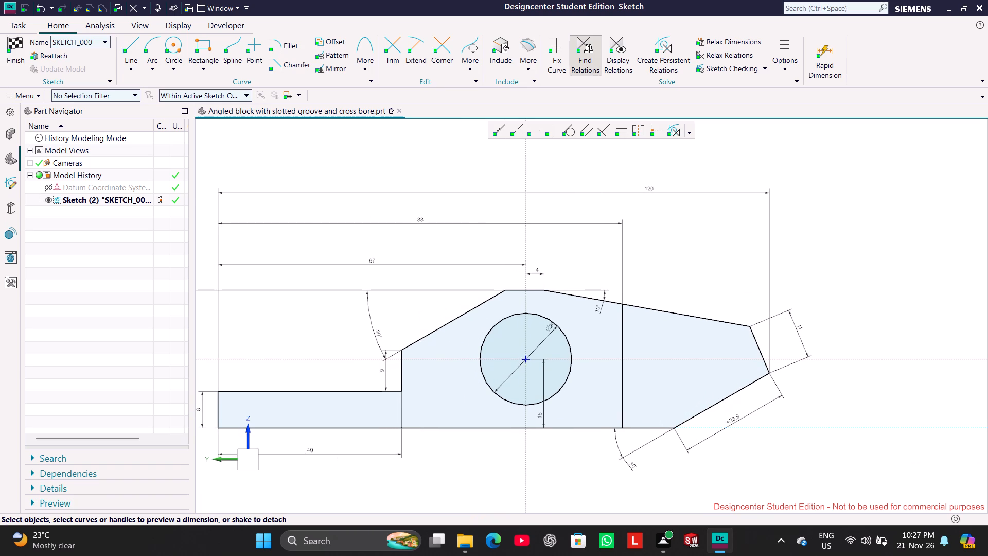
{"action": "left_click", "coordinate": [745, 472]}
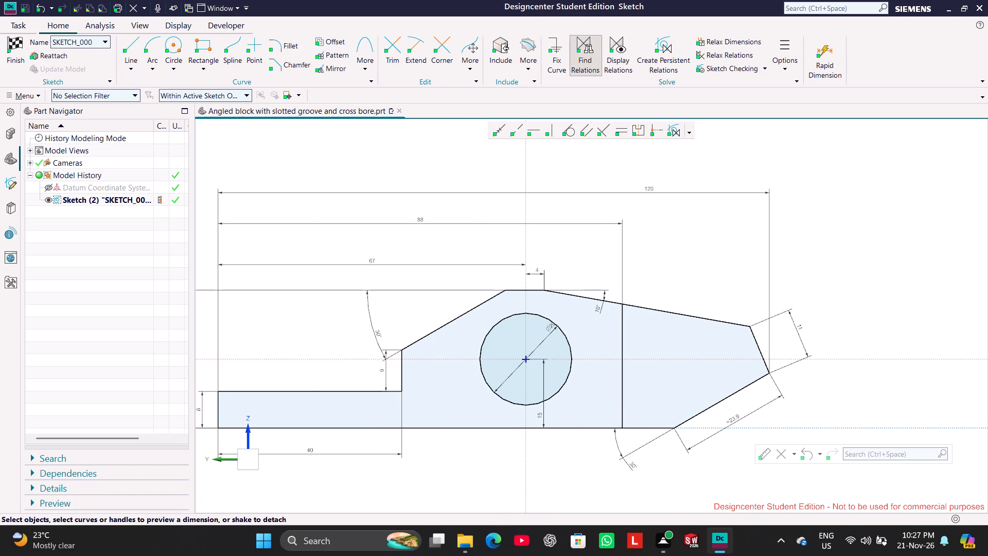
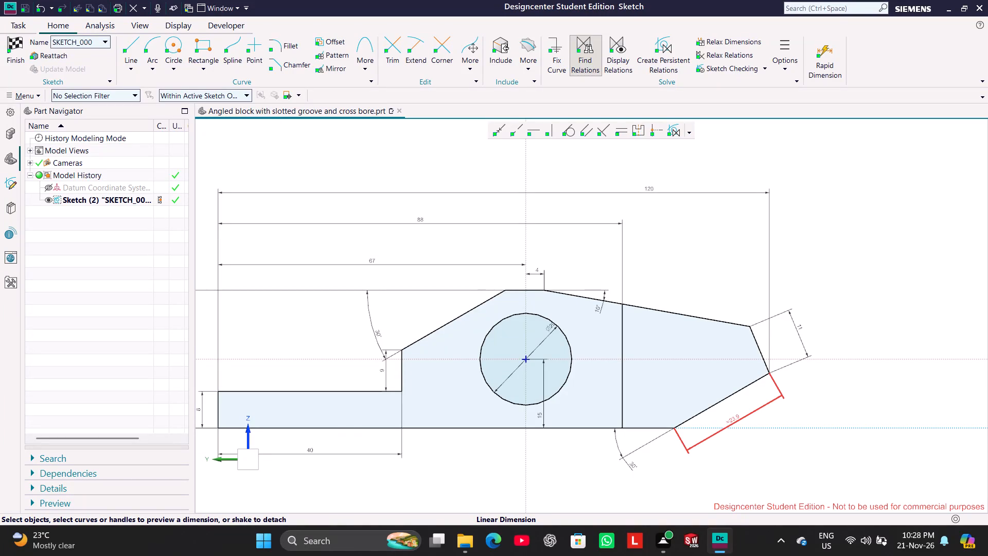
Set the length of the tapered end's lower sloping edge to 25 mm and finish the sketch.
{"action": "double_click", "coordinate": [736, 418]}
{"action": "type", "text": "25"}
{"action": "key", "text": "Return"}
{"action": "left_click", "coordinate": [865, 234]}
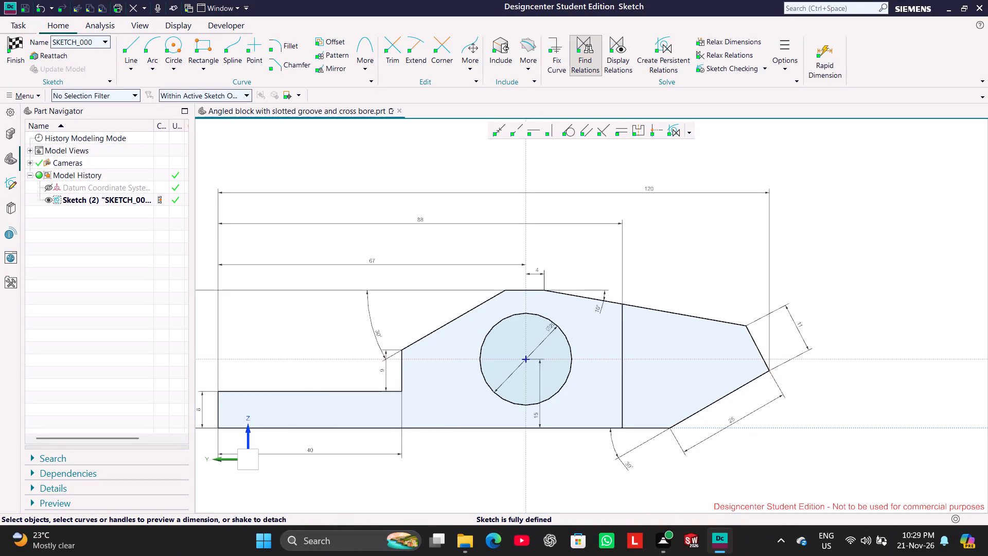
{"action": "scroll", "coordinate": [675, 242], "scroll_direction": "down", "scroll_amount": 1}
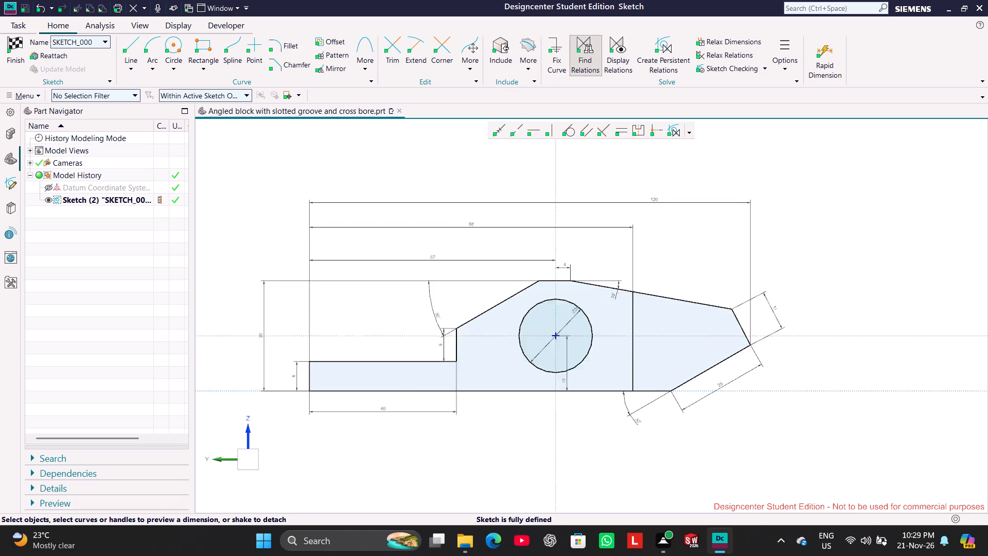
{"action": "scroll", "coordinate": [675, 242], "scroll_direction": "down", "scroll_amount": 1}
{"action": "left_click", "coordinate": [20, 53]}
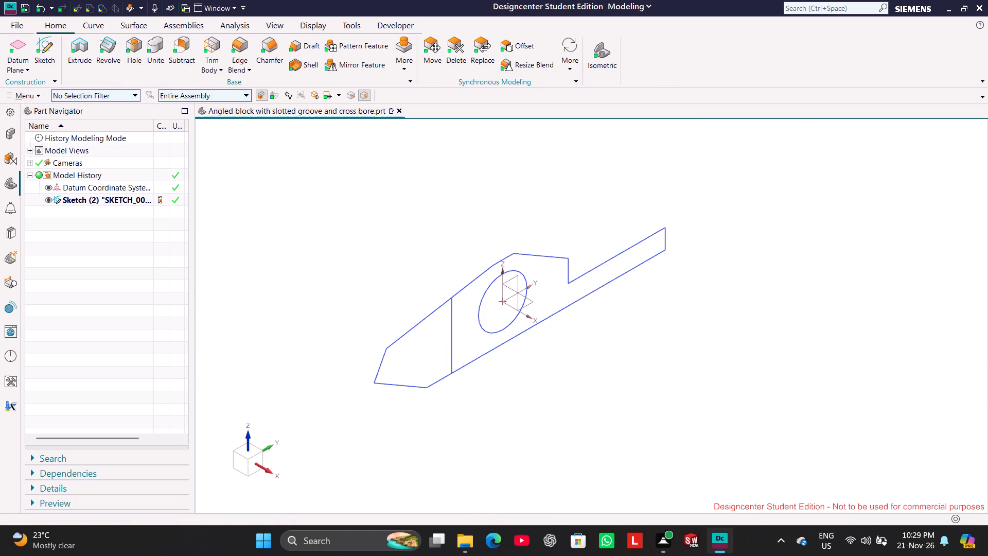
Extrude the main profile region between the vertical line and the thin tongue, leaving the bore circle open, symmetrically to a 24 mm width.
{"action": "left_click", "coordinate": [84, 47]}
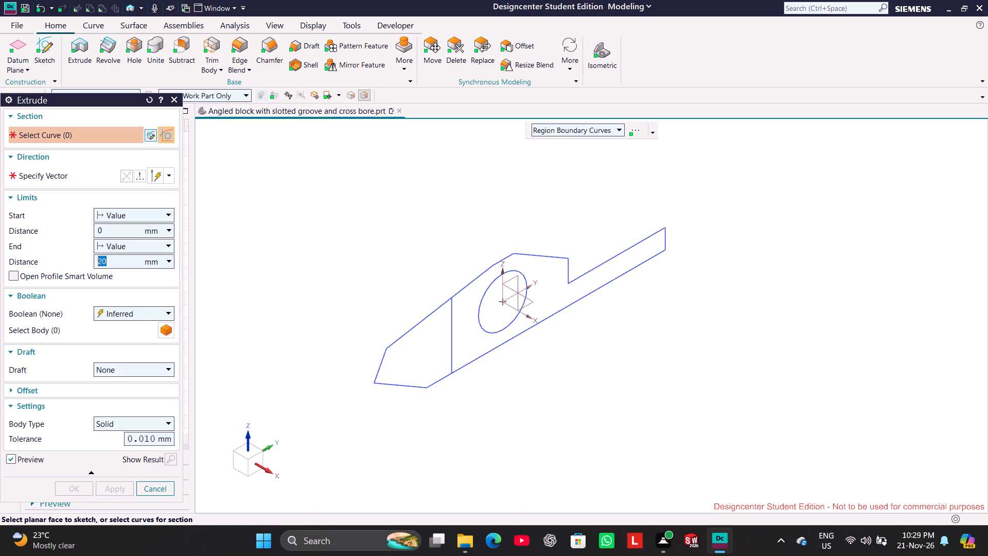
{"action": "left_click", "coordinate": [557, 262]}
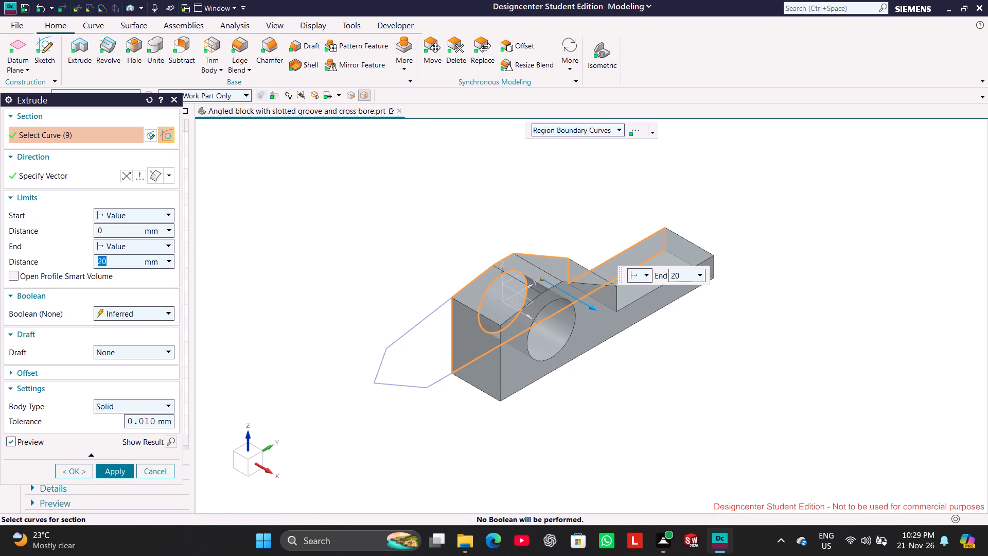
{"action": "left_click", "coordinate": [164, 216]}
{"action": "left_click", "coordinate": [157, 238]}
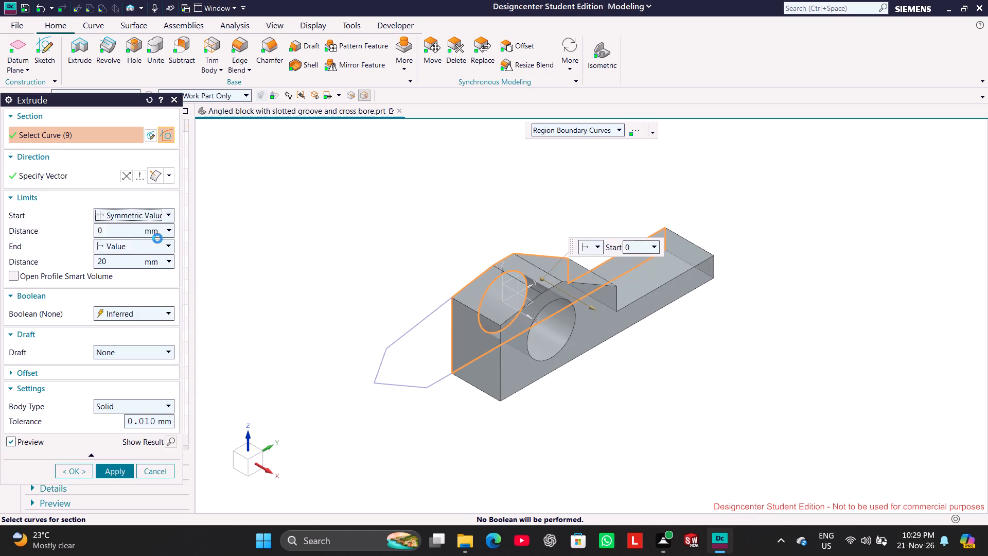
{"action": "type", "text": "24"}
{"action": "key", "text": "Return"}
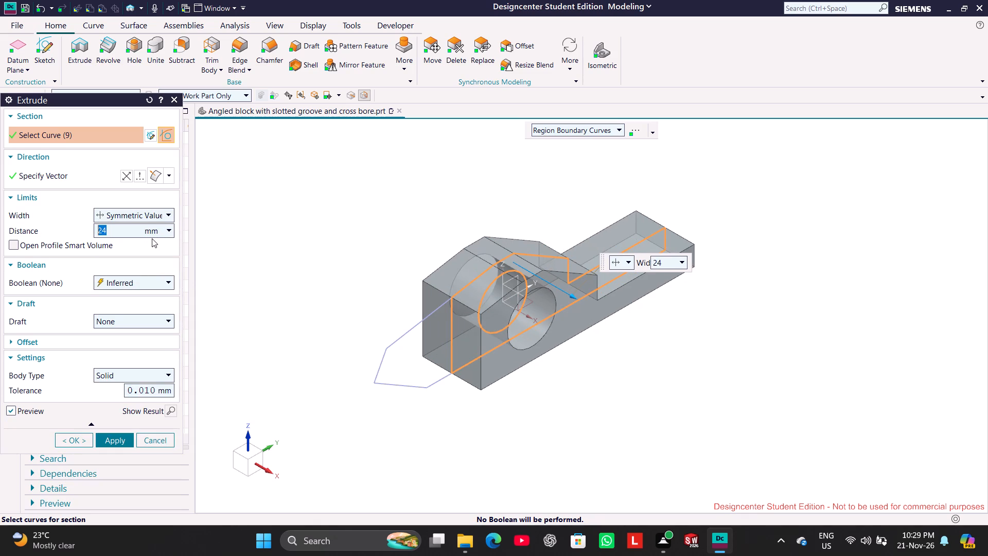
{"action": "left_click", "coordinate": [108, 444]}
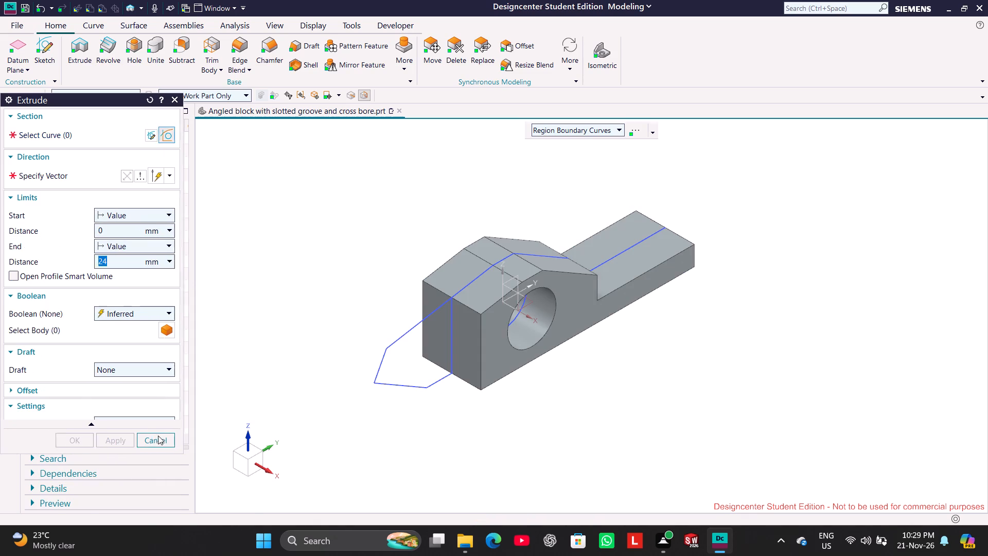
{"action": "left_click", "coordinate": [161, 440]}
Extrude the tapered end region beyond the vertical line symmetrically to a 30 mm width, united with the main body.
{"action": "left_click", "coordinate": [70, 44]}
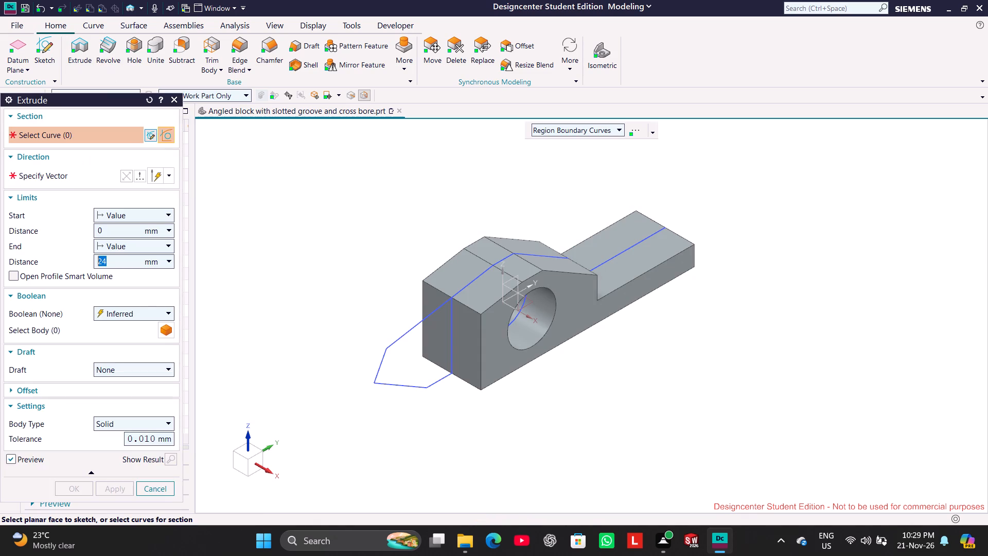
{"action": "left_click", "coordinate": [401, 344]}
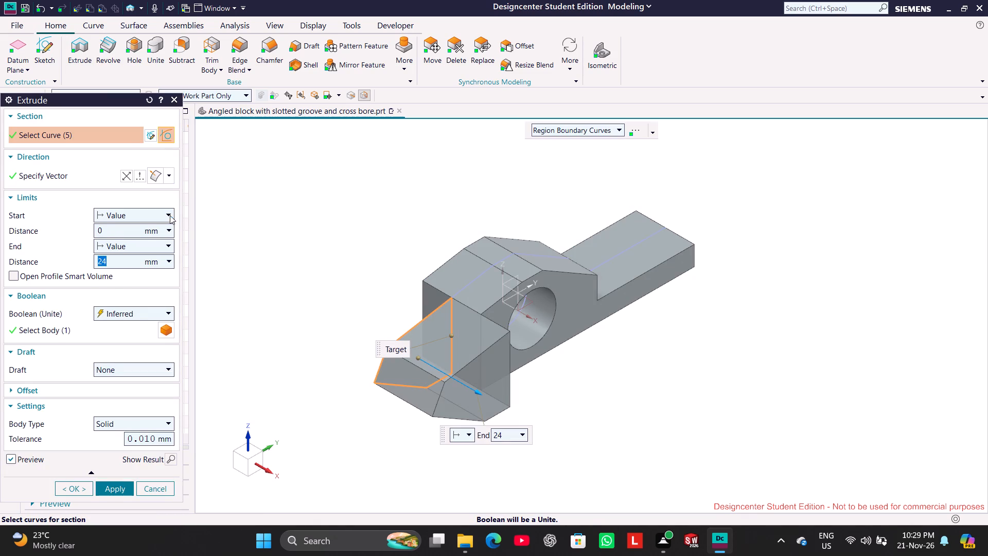
{"action": "left_click", "coordinate": [170, 215]}
{"action": "left_click", "coordinate": [153, 241]}
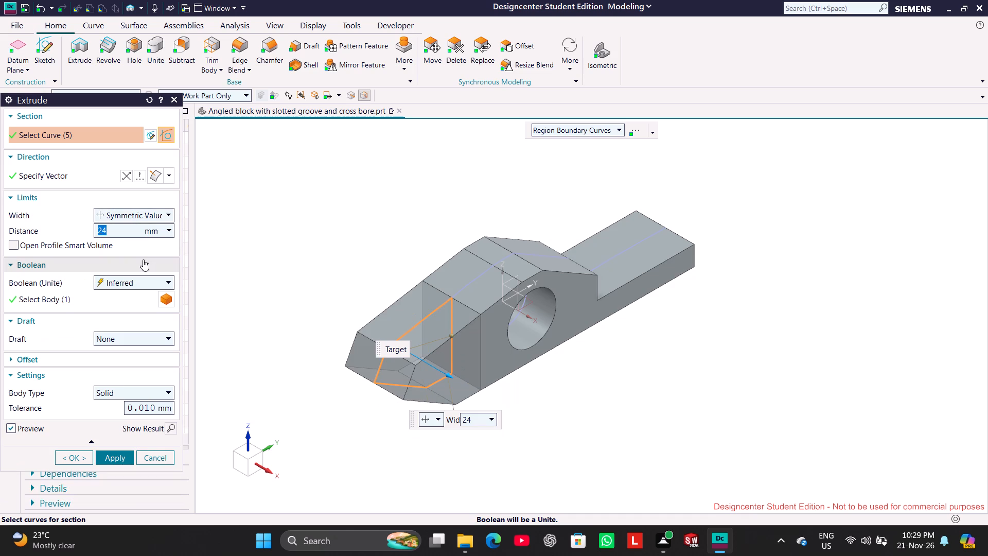
{"action": "type", "text": "30"}
{"action": "key", "text": "Return"}
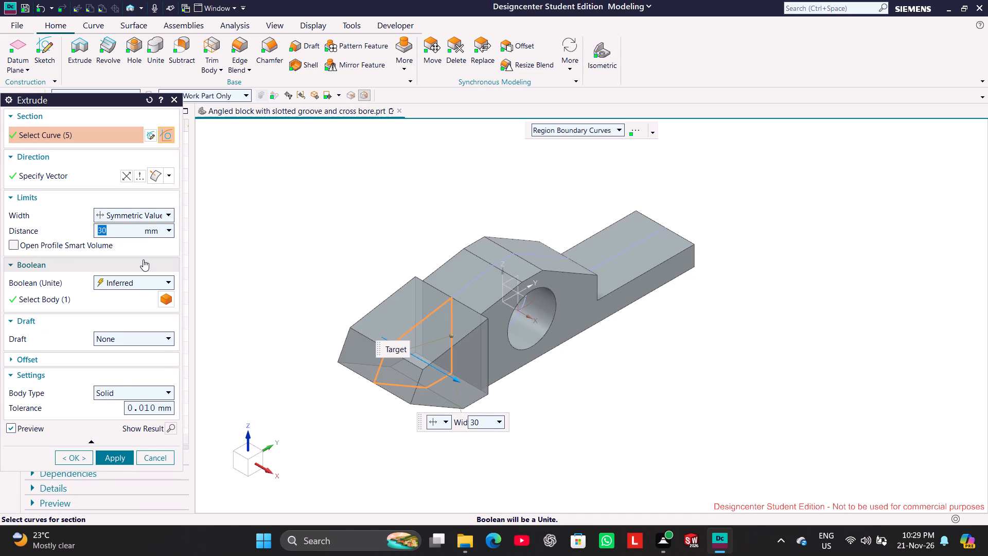
{"action": "left_click", "coordinate": [113, 462]}
{"action": "left_click", "coordinate": [159, 460]}
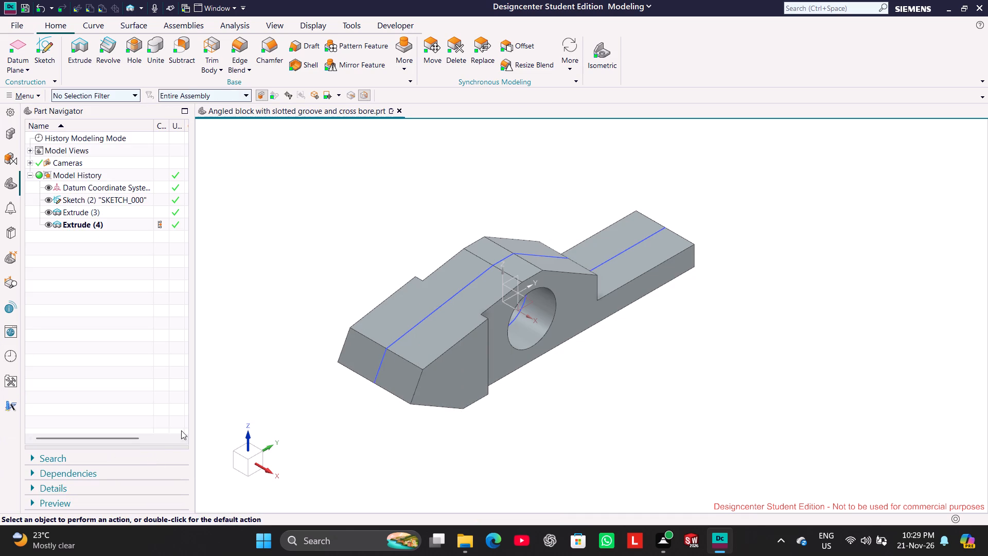
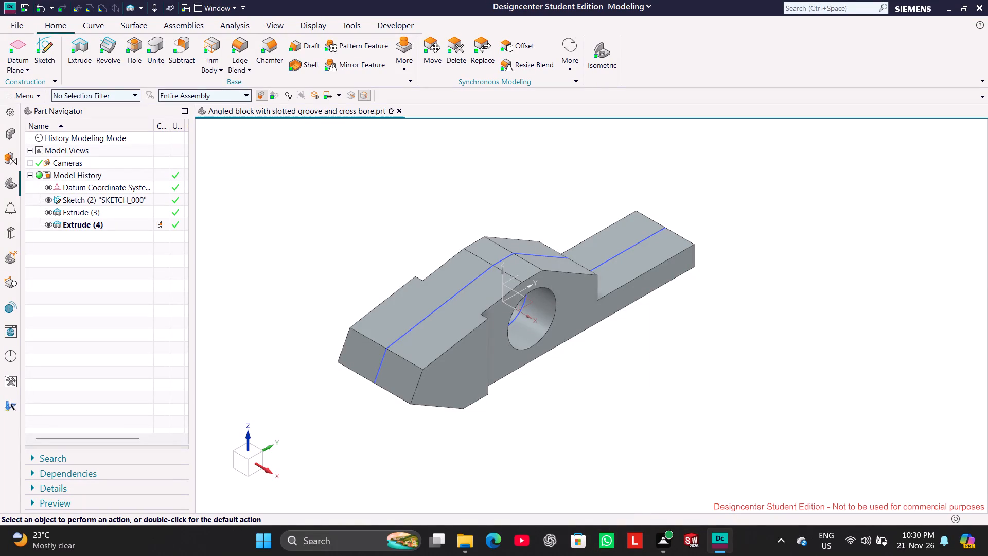
Hide the profile sketch and the datum coordinate system so only the solid body is displayed.
{"action": "left_click", "coordinate": [49, 199]}
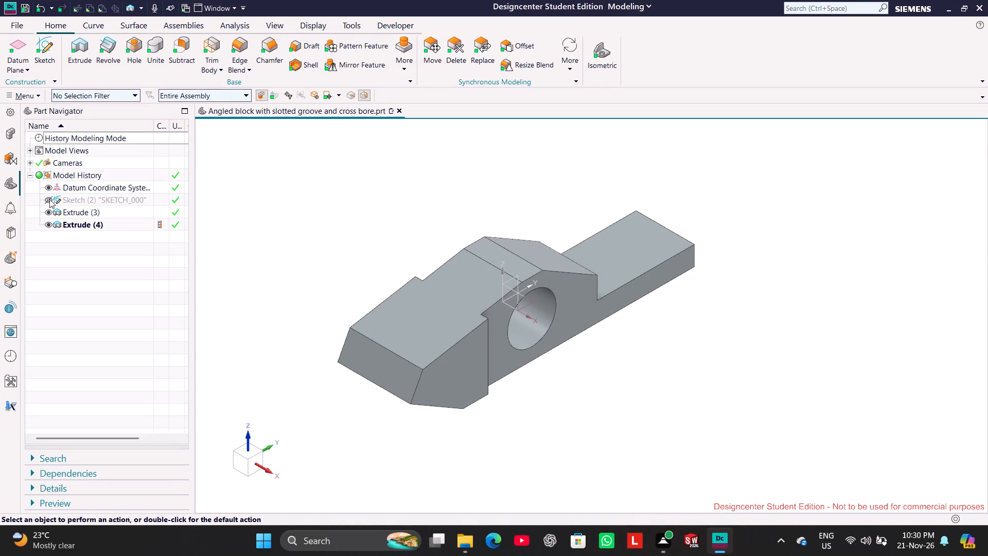
{"action": "left_click", "coordinate": [45, 187]}
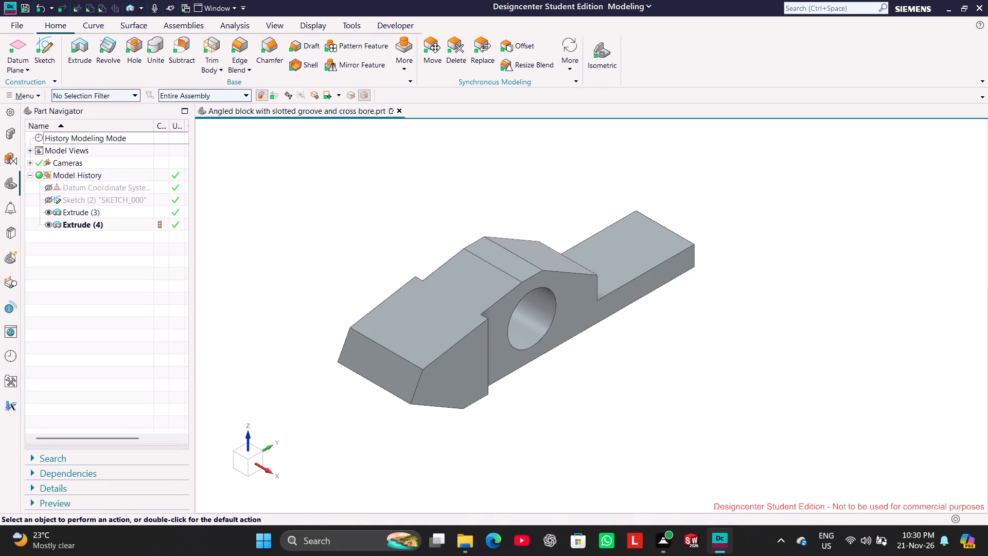
Create a new sketch on the Front principal plane, looking at the block's tapered end.
{"action": "middle_click_drag", "start_coordinate": [289, 215], "coordinate": [334, 208]}
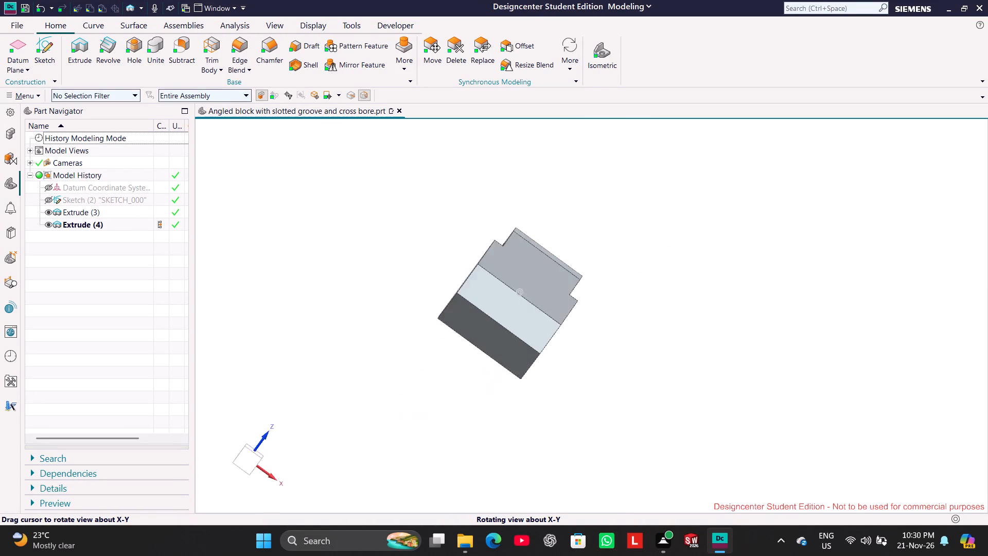
{"action": "middle_click_drag", "start_coordinate": [334, 208], "coordinate": [343, 203]}
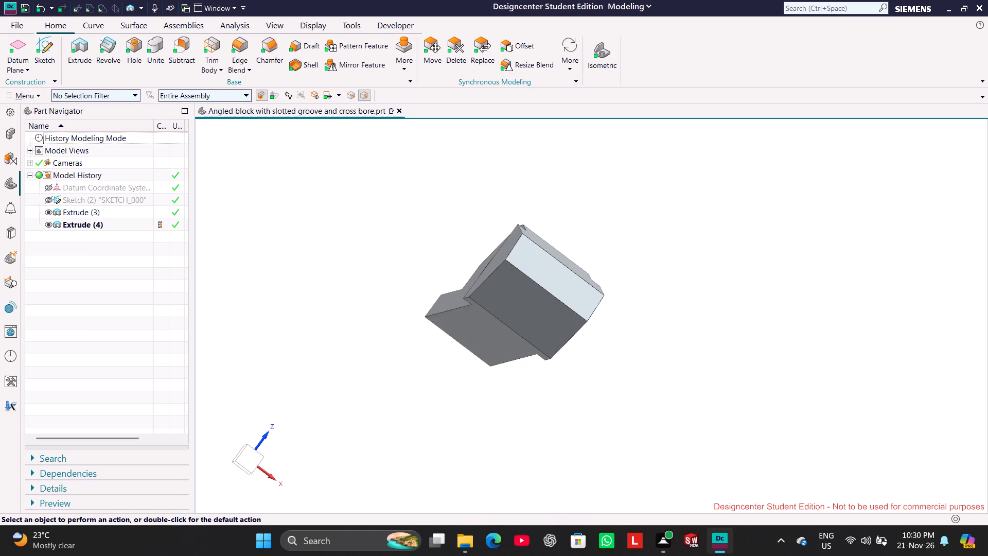
{"action": "left_click", "coordinate": [250, 459]}
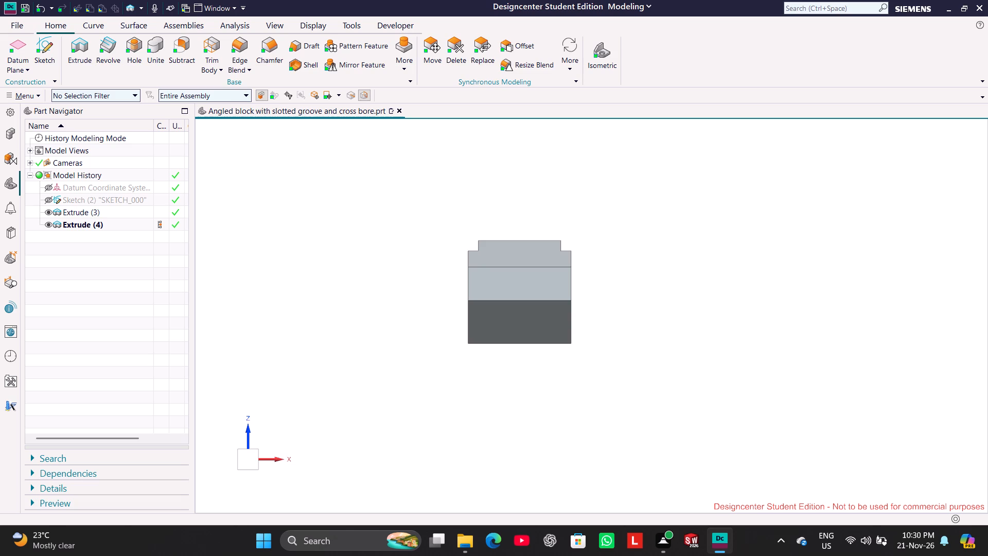
{"action": "middle_click_drag", "start_coordinate": [296, 349], "coordinate": [304, 361]}
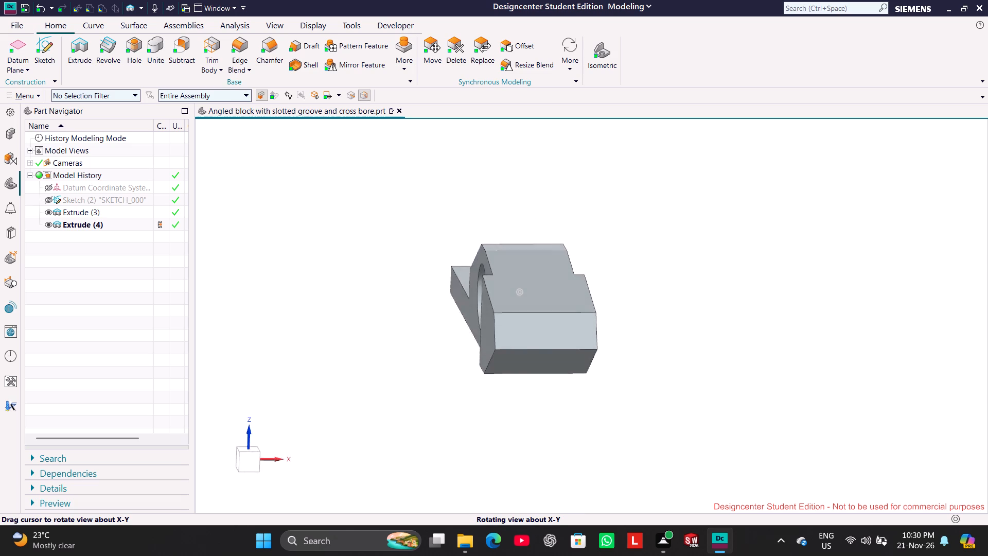
{"action": "middle_click_drag", "start_coordinate": [304, 361], "coordinate": [293, 352]}
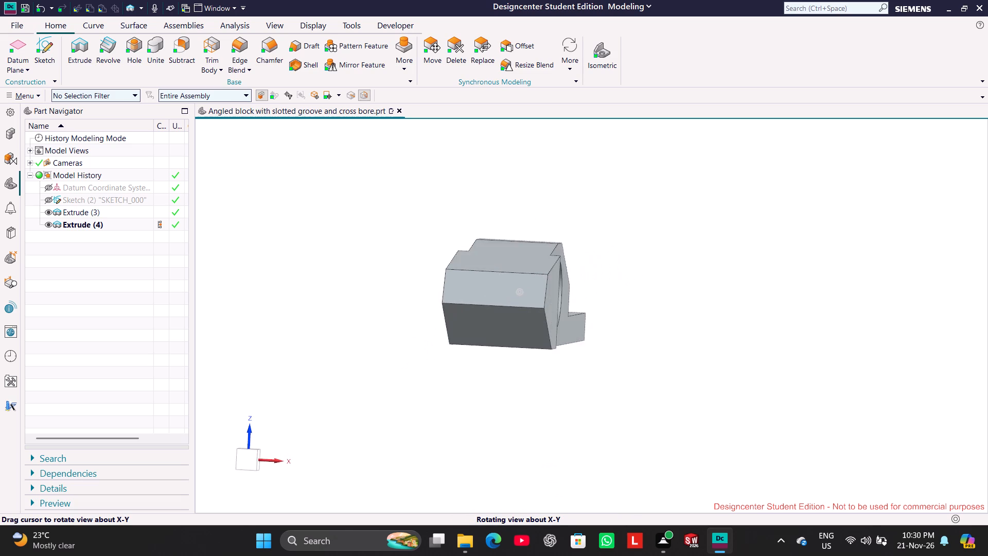
{"action": "middle_click_drag", "start_coordinate": [293, 352], "coordinate": [312, 352]}
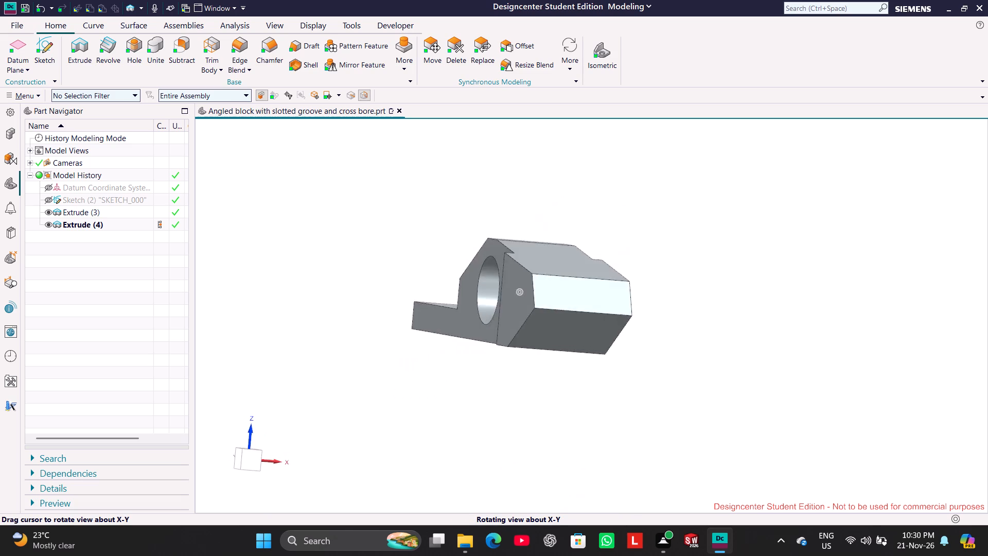
{"action": "middle_click_drag", "start_coordinate": [312, 352], "coordinate": [303, 350]}
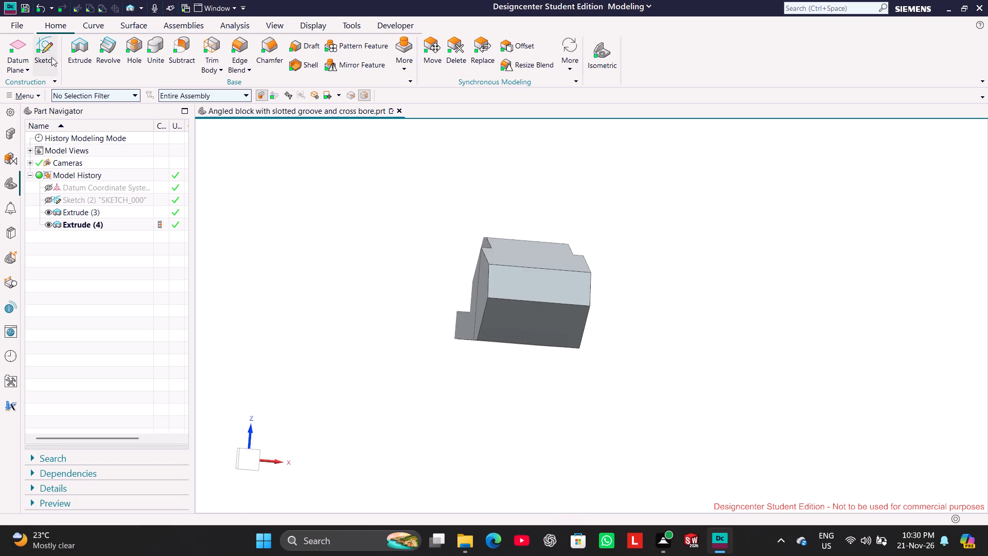
{"action": "left_click", "coordinate": [51, 56]}
{"action": "middle_click_drag", "start_coordinate": [296, 254], "coordinate": [301, 298]}
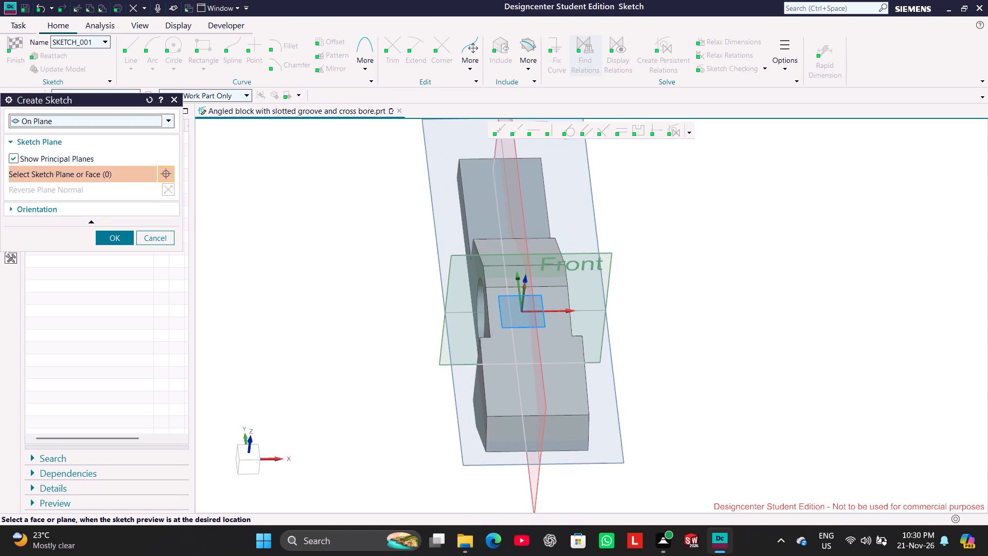
{"action": "left_click", "coordinate": [460, 256]}
{"action": "left_click", "coordinate": [113, 235]}
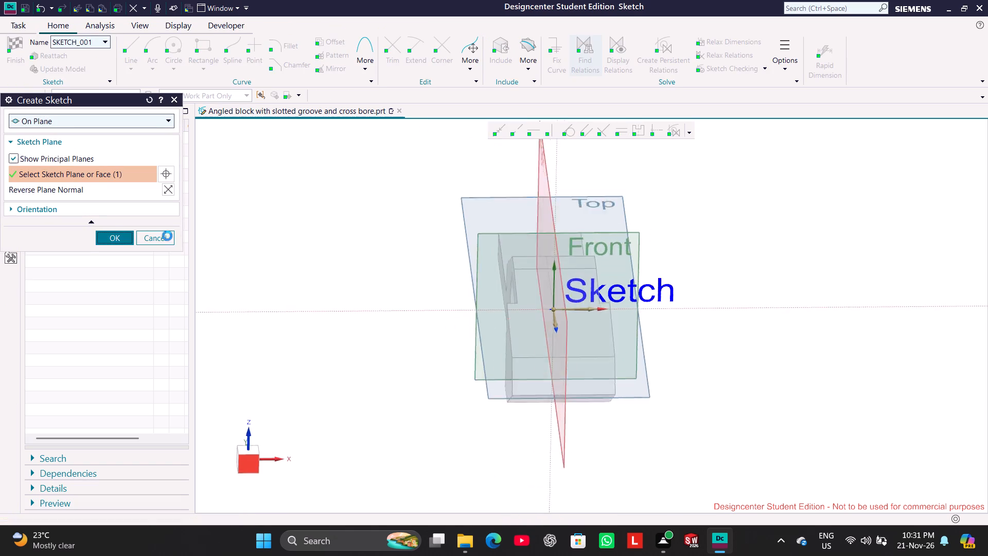
{"action": "left_click", "coordinate": [302, 221]}
{"action": "scroll", "coordinate": [605, 296], "scroll_direction": "up", "scroll_amount": 3}
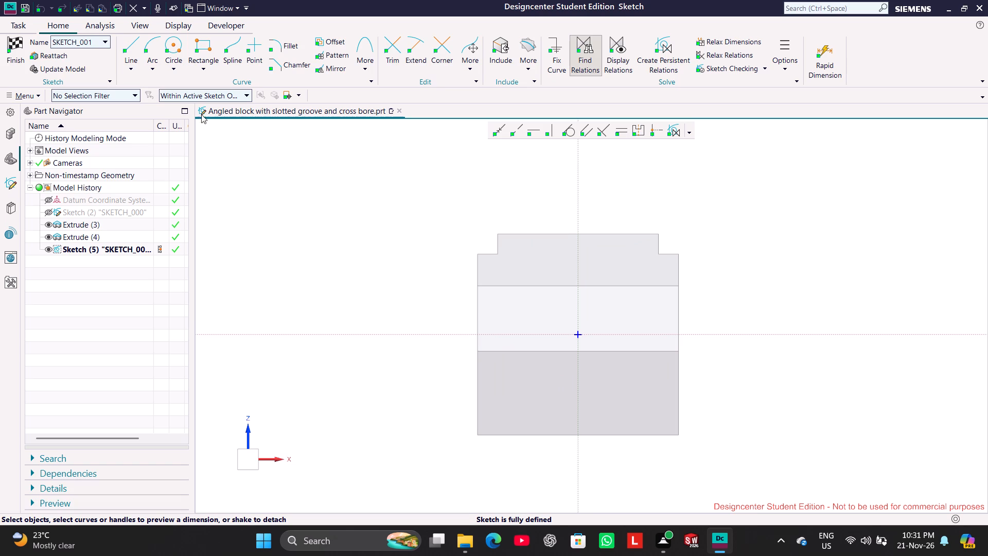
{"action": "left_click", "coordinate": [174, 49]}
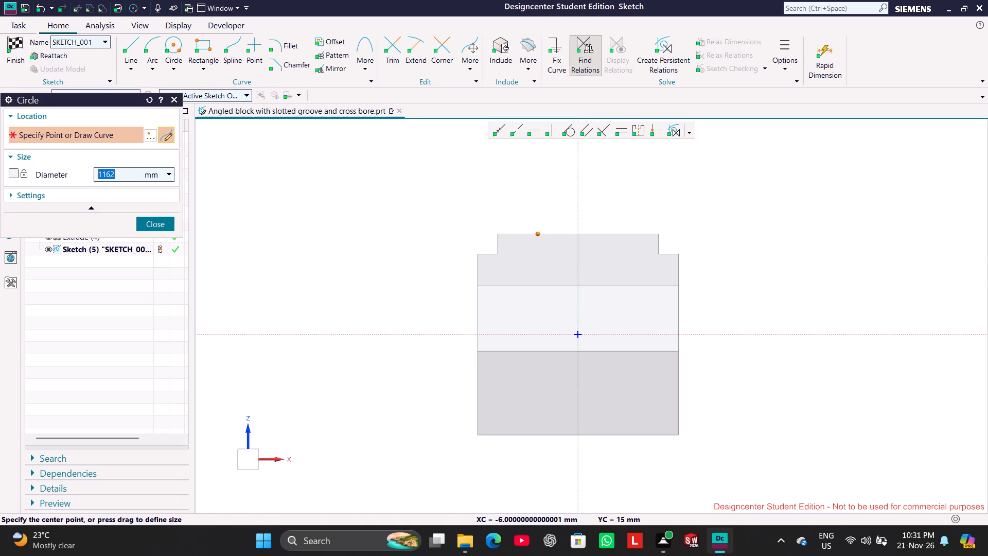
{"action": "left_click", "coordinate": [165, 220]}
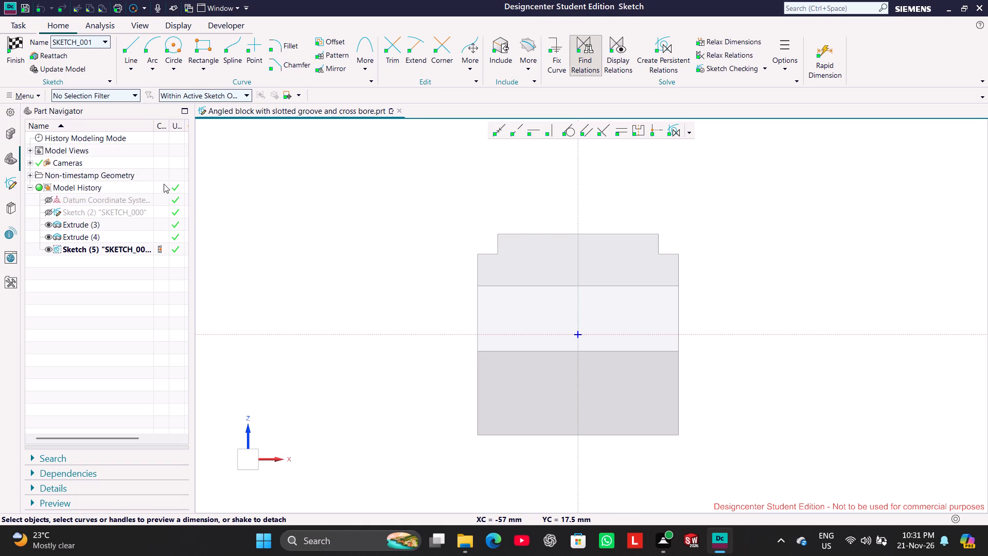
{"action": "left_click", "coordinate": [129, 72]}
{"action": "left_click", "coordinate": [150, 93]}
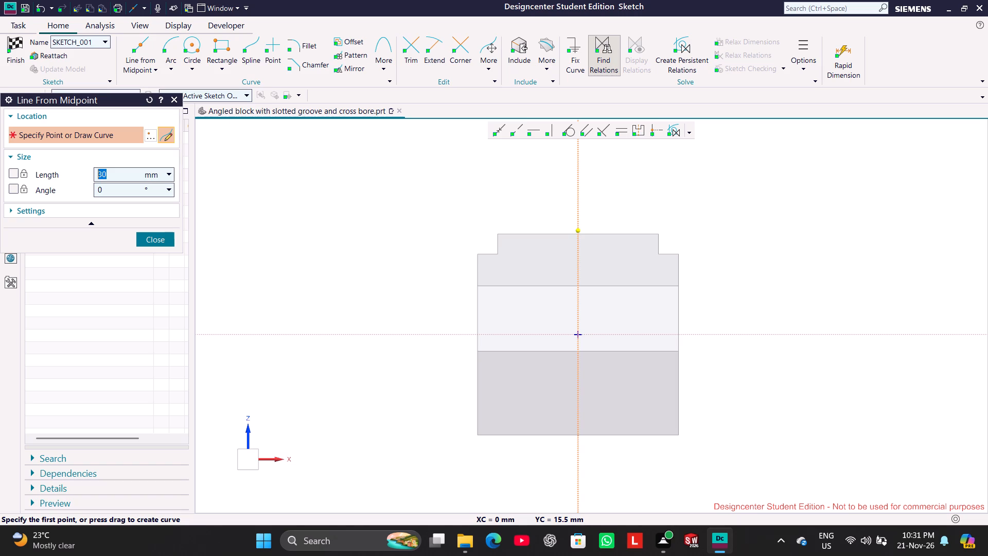
Include the body's uppermost horizontal edge in the sketch as a reference curve.
{"action": "left_click", "coordinate": [521, 58]}
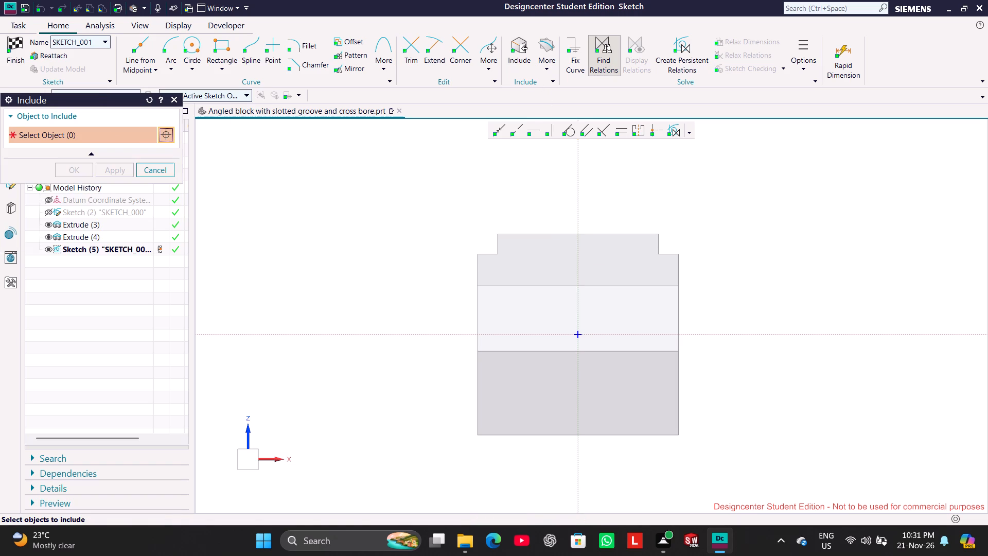
{"action": "left_click", "coordinate": [566, 239]}
{"action": "left_click", "coordinate": [127, 169]}
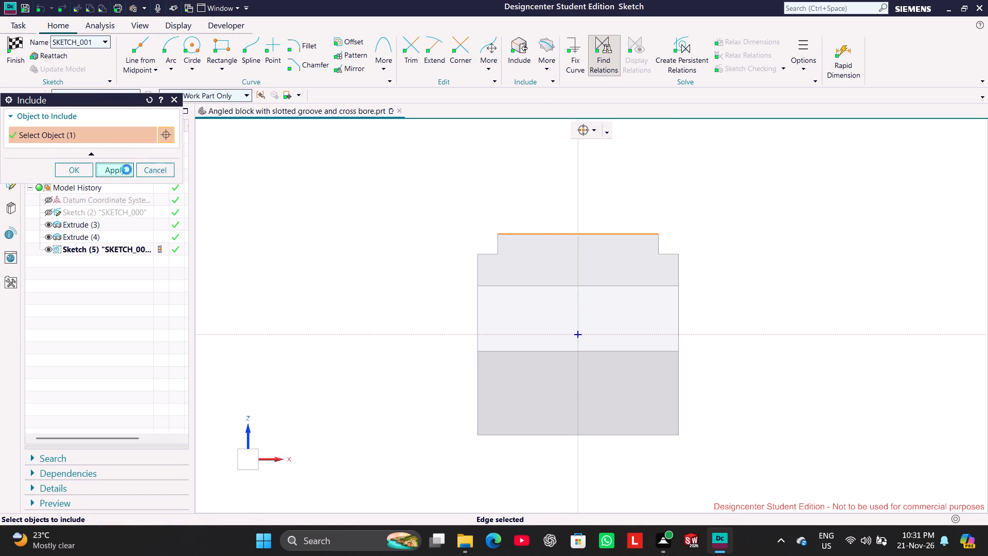
{"action": "left_click", "coordinate": [139, 37]}
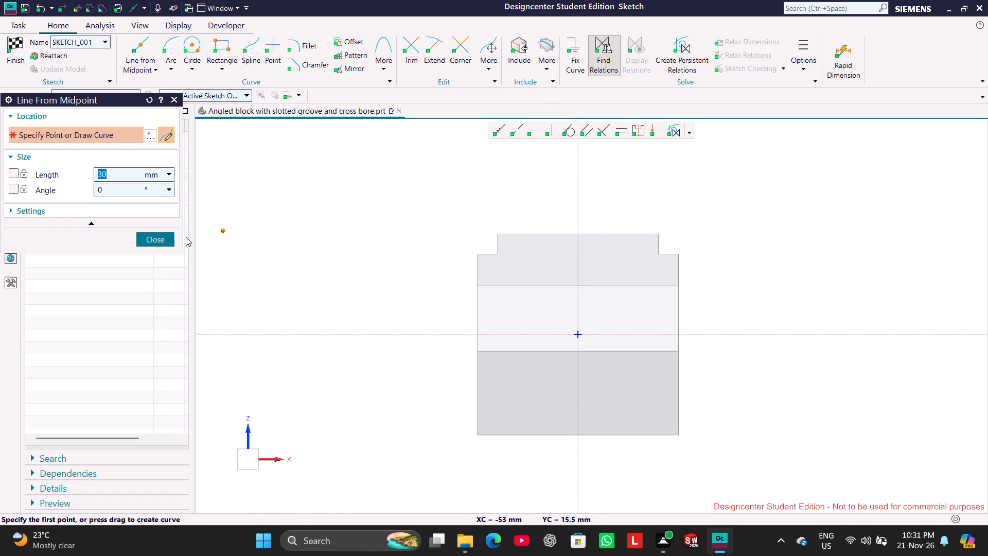
{"action": "left_click", "coordinate": [149, 243]}
{"action": "left_click", "coordinate": [510, 51]}
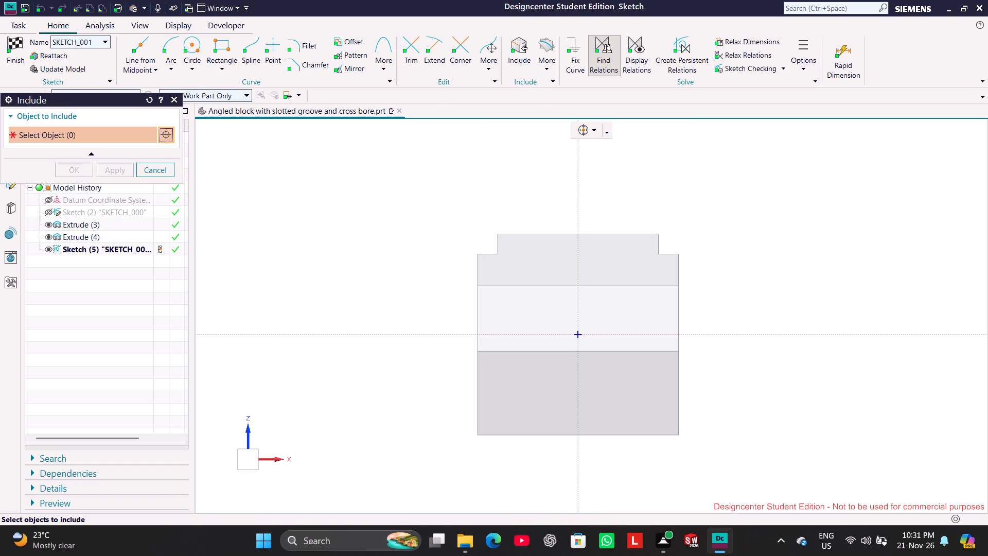
{"action": "left_click", "coordinate": [567, 234]}
{"action": "left_click", "coordinate": [112, 168]}
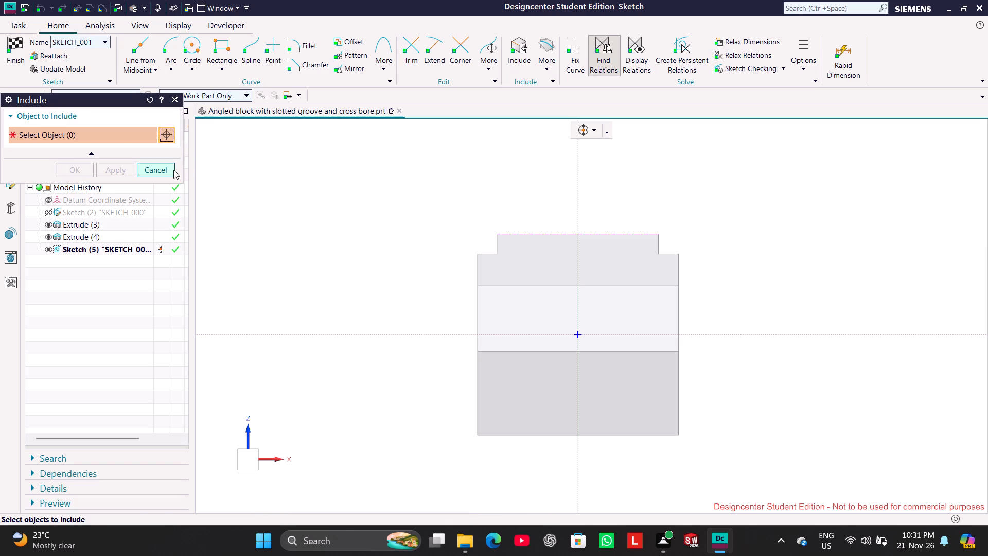
{"action": "left_click", "coordinate": [173, 170]}
Draw a 12 mm horizontal line from midpoint, centred on the midpoint of the included top edge.
{"action": "left_click", "coordinate": [150, 47]}
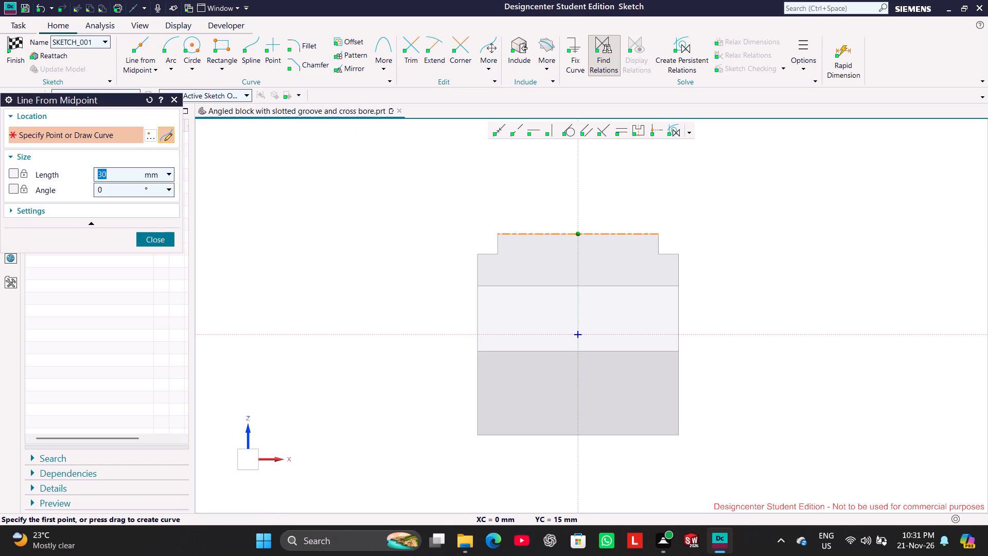
{"action": "left_click", "coordinate": [578, 234]}
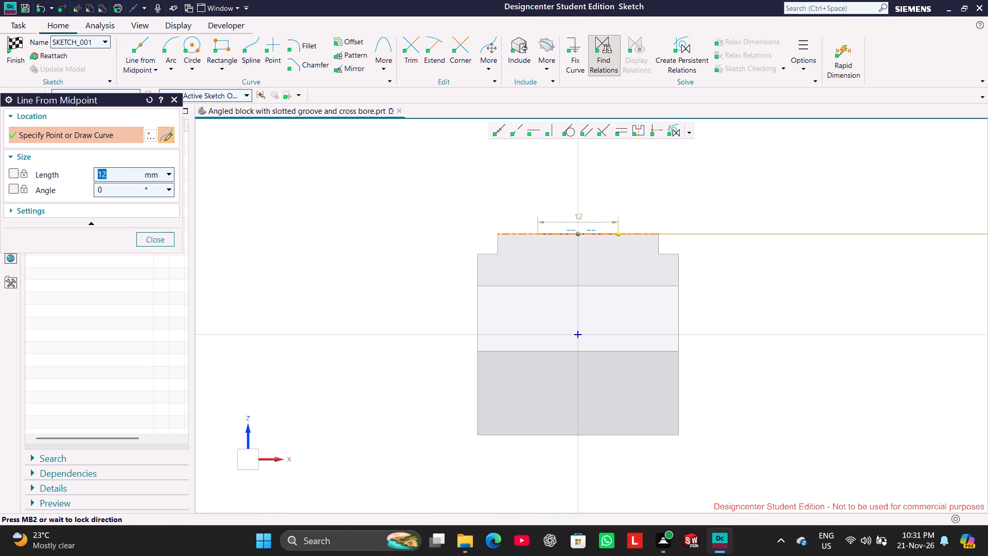
{"action": "type", "text": "12"}
{"action": "key", "text": "Return"}
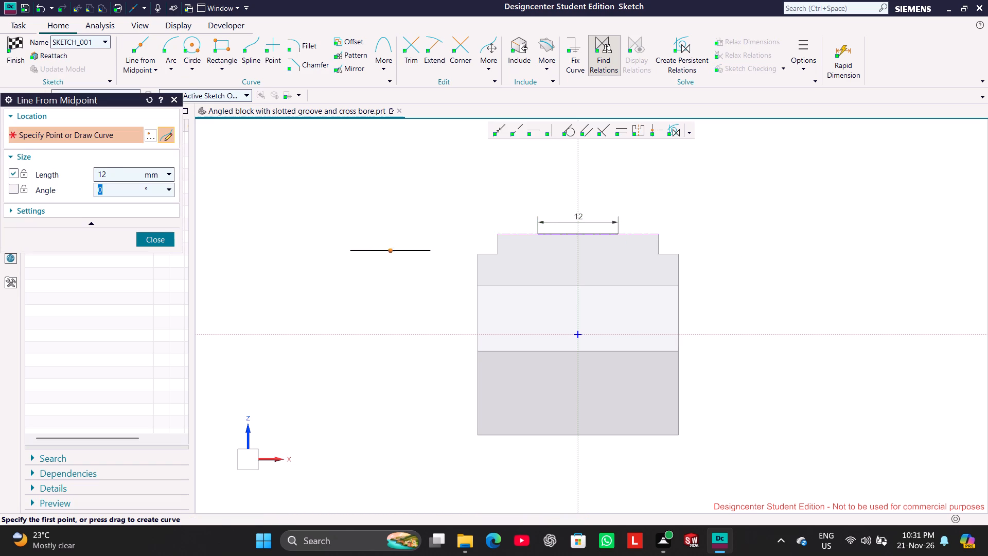
{"action": "left_click", "coordinate": [170, 244]}
Convert the 12 mm line on the top edge to reference geometry.
{"action": "right_click", "coordinate": [567, 230]}
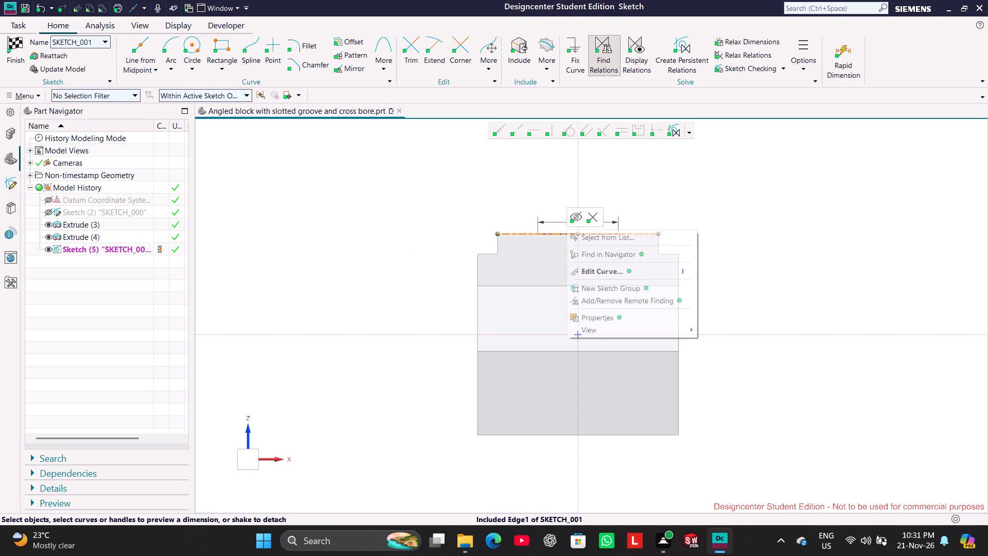
{"action": "left_click", "coordinate": [411, 214]}
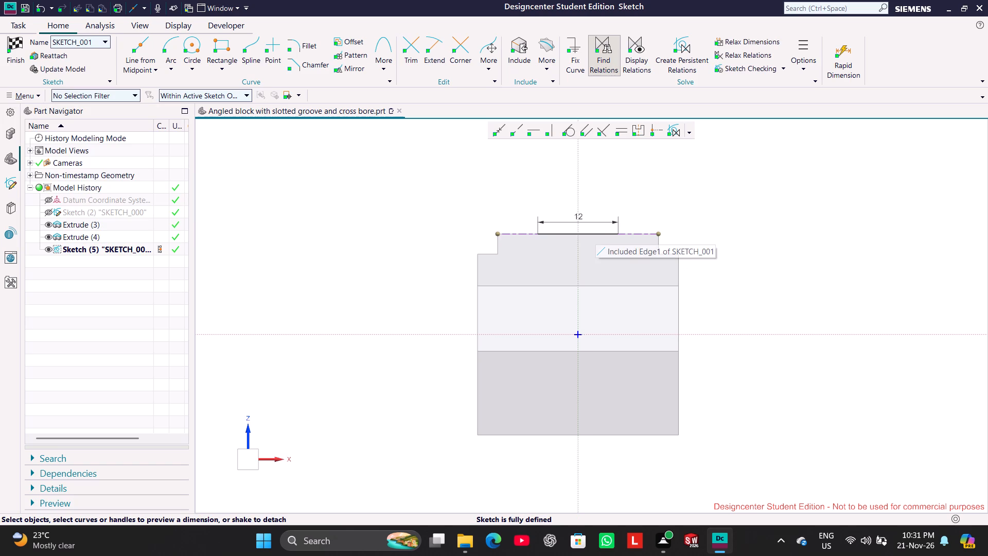
{"action": "scroll", "coordinate": [640, 193], "scroll_direction": "up", "scroll_amount": 2}
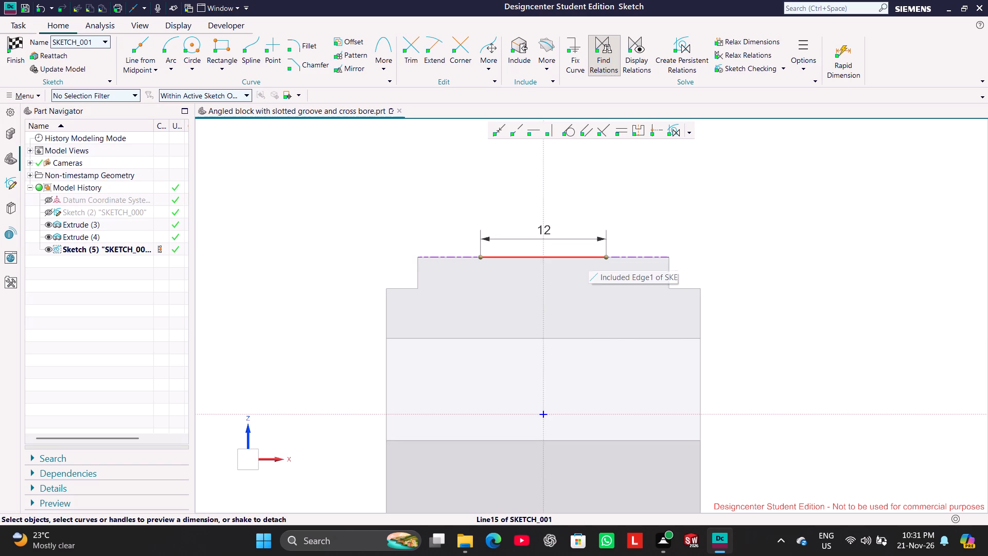
{"action": "right_click", "coordinate": [588, 257]}
{"action": "left_click", "coordinate": [601, 246]}
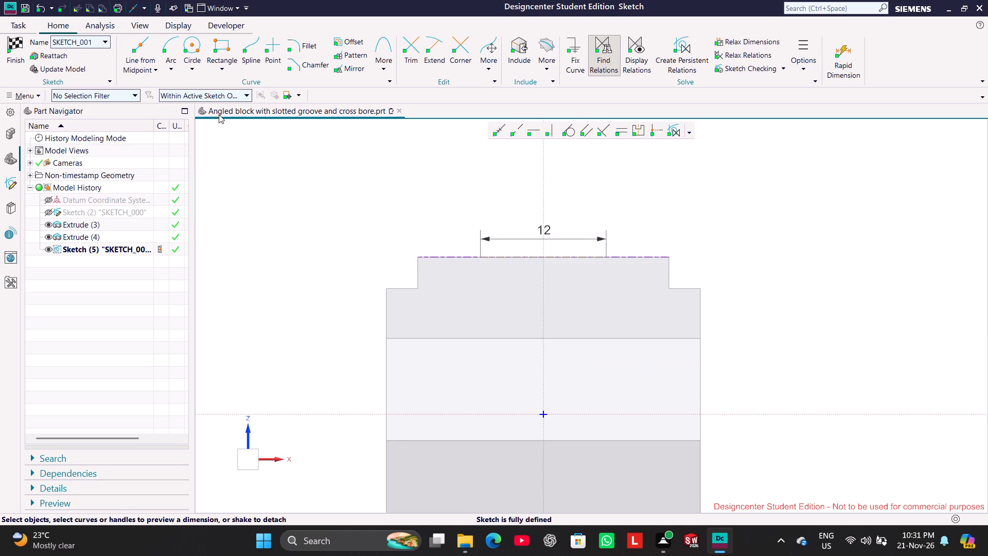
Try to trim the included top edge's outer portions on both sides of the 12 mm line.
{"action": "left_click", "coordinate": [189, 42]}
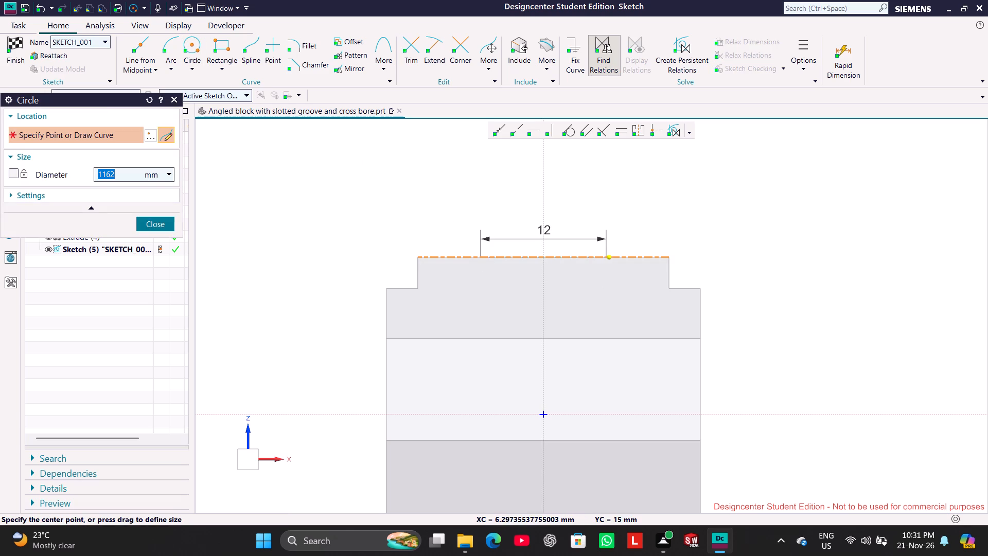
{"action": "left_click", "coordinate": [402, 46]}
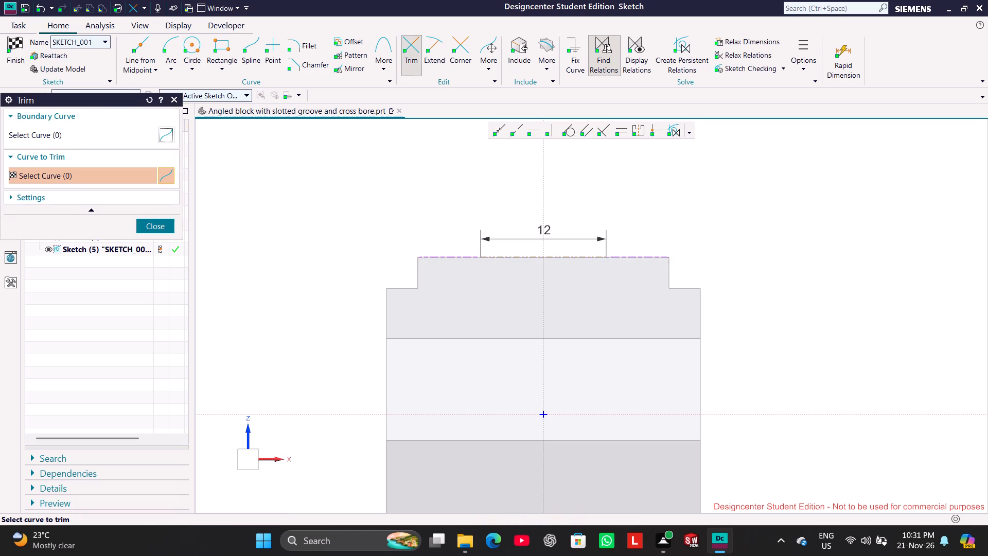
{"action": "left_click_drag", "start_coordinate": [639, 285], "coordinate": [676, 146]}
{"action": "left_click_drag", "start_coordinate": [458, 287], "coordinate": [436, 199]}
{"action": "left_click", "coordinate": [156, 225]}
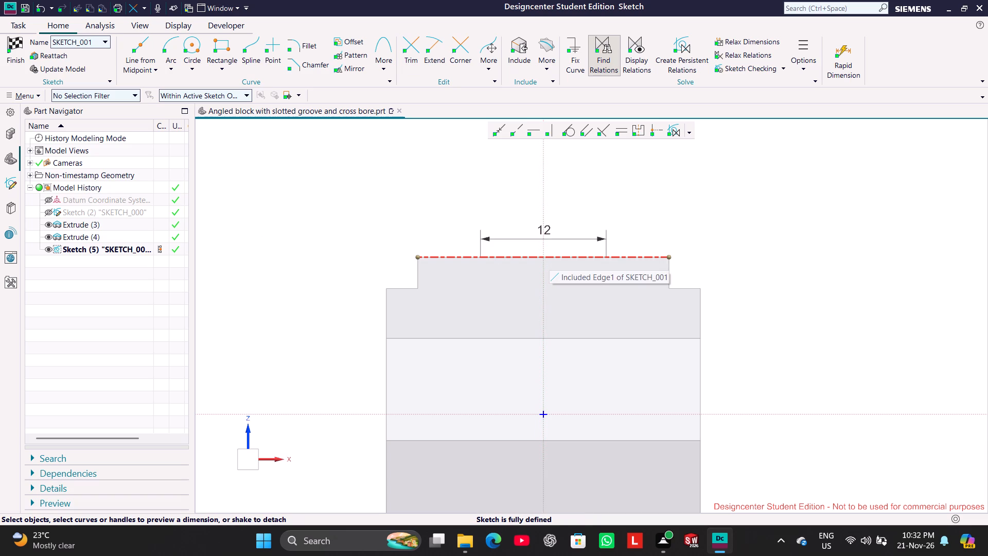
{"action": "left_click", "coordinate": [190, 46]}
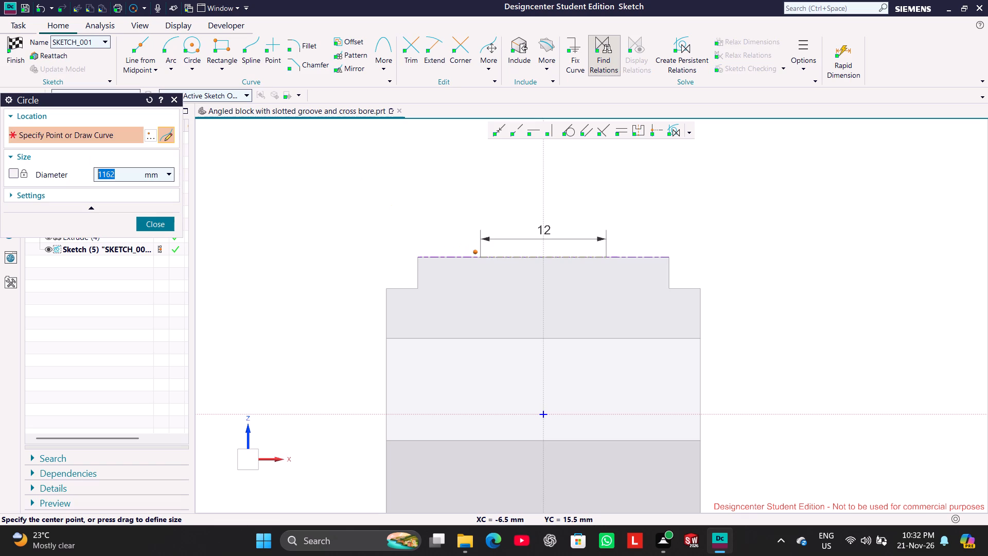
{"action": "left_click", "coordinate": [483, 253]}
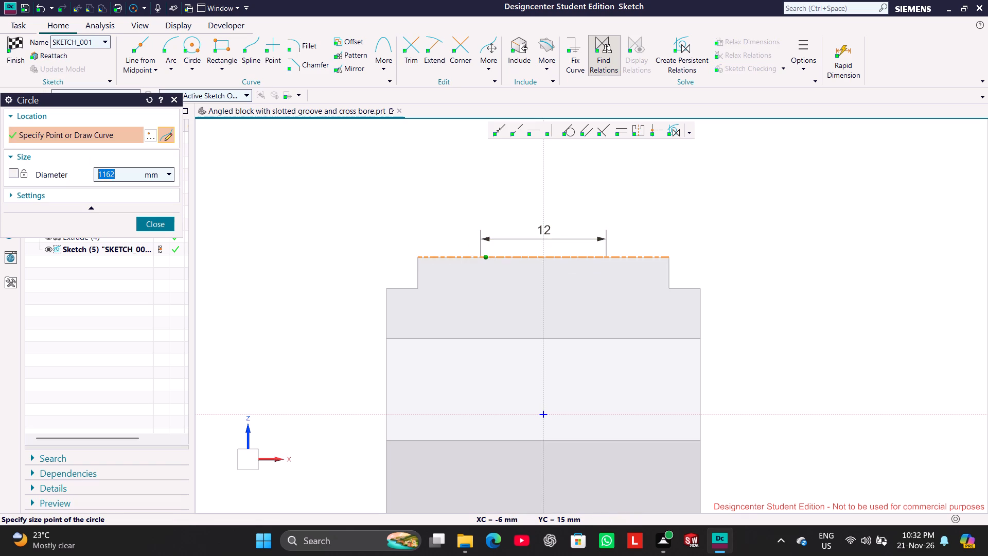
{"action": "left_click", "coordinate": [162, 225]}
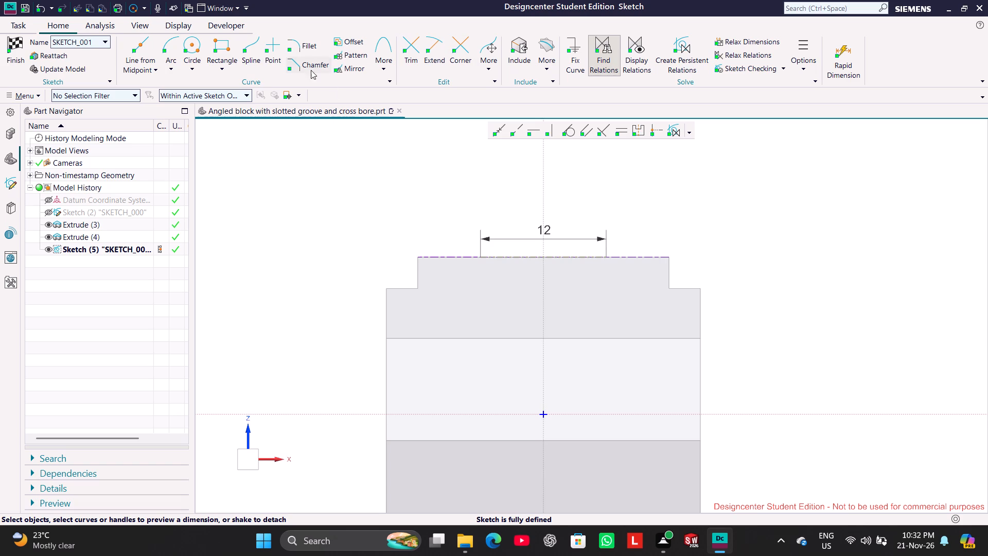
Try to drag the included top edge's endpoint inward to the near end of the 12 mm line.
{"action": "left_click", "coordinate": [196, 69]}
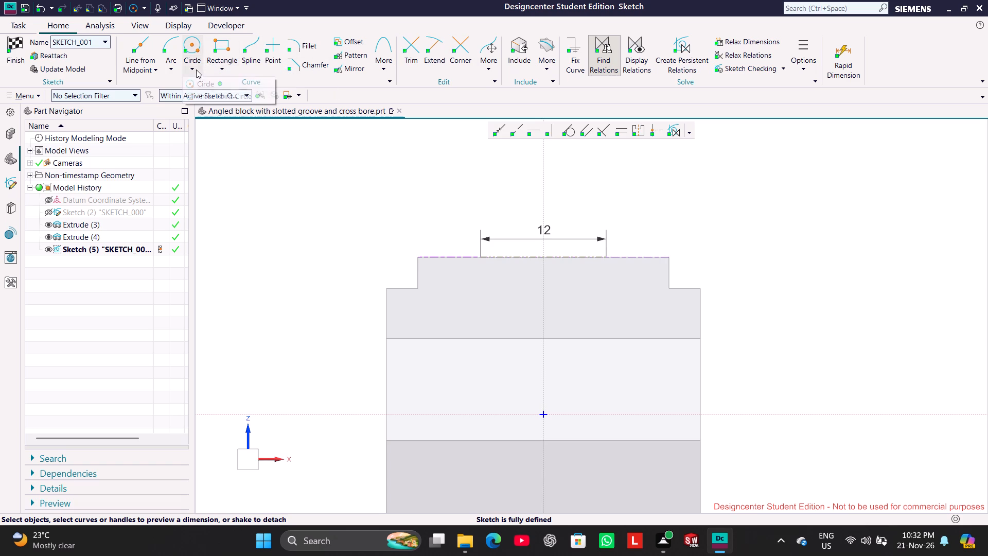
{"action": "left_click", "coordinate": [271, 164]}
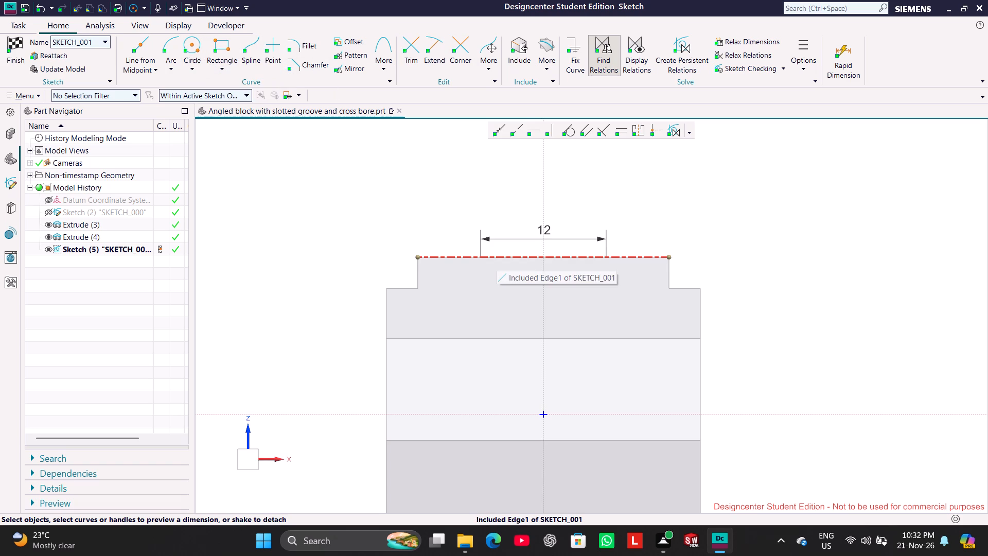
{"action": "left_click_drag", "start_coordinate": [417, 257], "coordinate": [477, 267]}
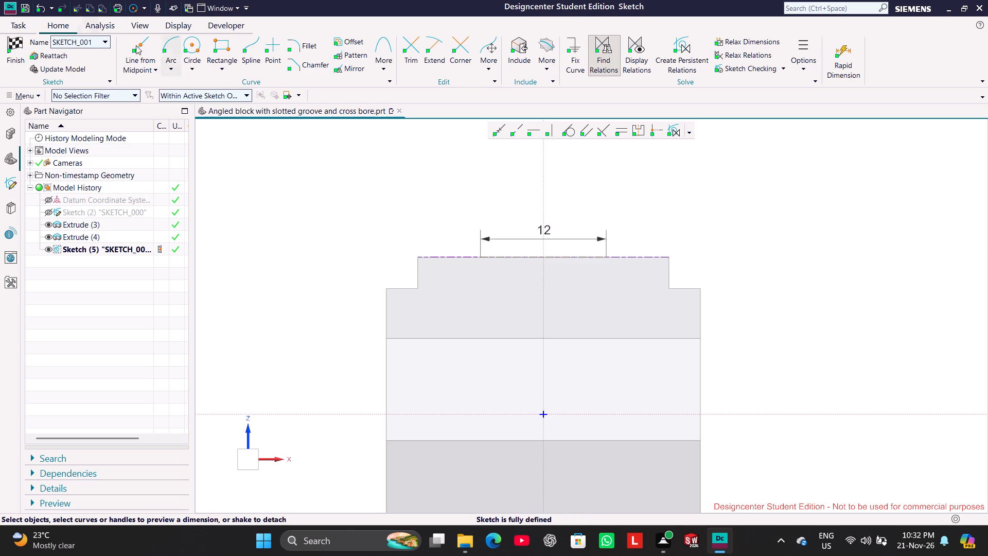
Undo the conversion of the 12 mm line to reference geometry.
{"action": "left_click", "coordinate": [41, 6]}
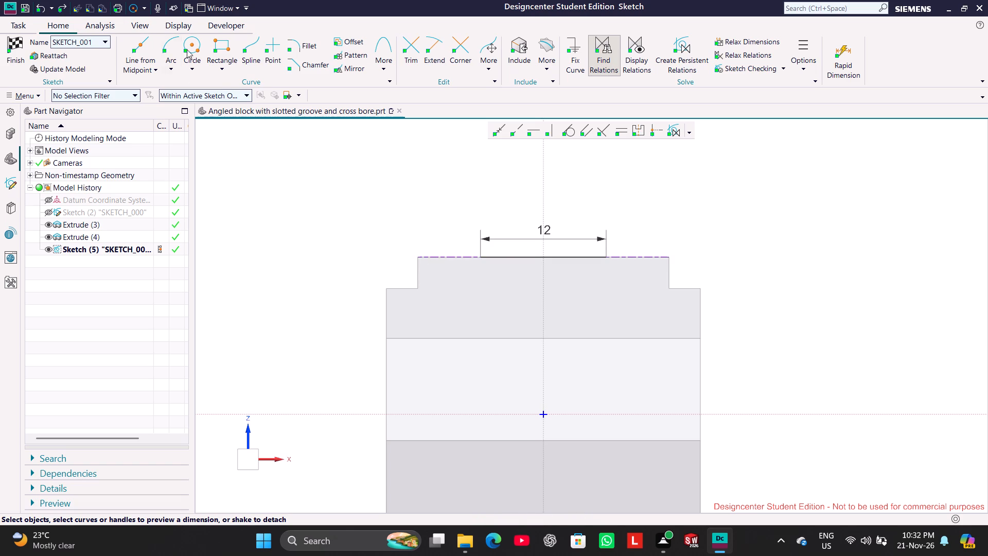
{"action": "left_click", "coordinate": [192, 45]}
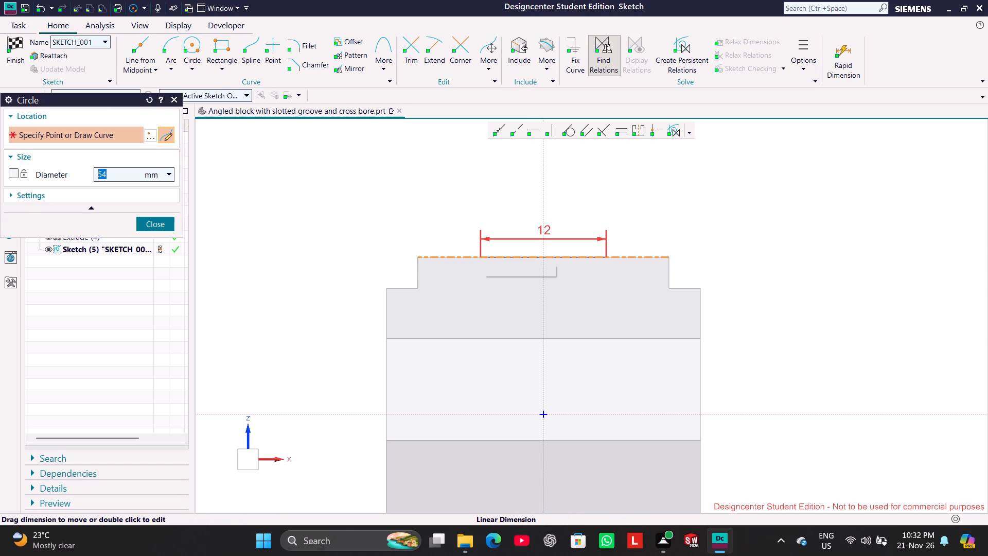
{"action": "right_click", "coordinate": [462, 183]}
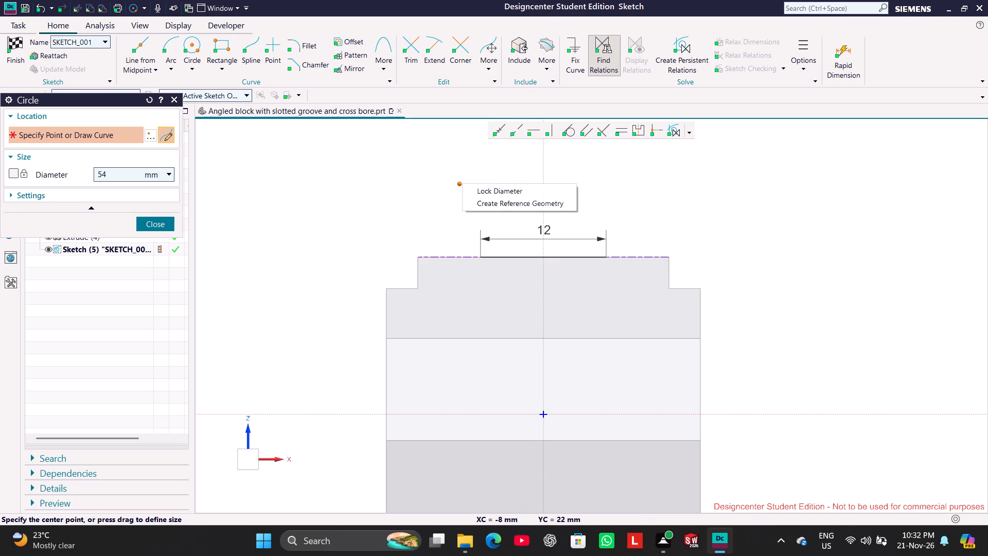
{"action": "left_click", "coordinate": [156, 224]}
Delete the 12 mm length dimension from the line on the top edge.
{"action": "right_click", "coordinate": [506, 237]}
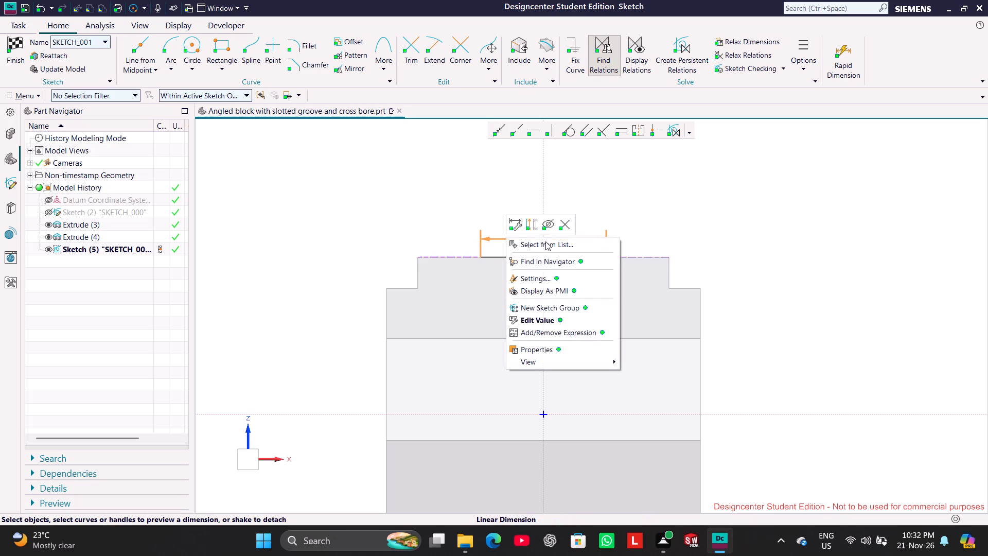
{"action": "left_click", "coordinate": [563, 225]}
Draw two 7 mm diameter circles, one centred on each end of the line lying on the top edge.
{"action": "left_click", "coordinate": [195, 50]}
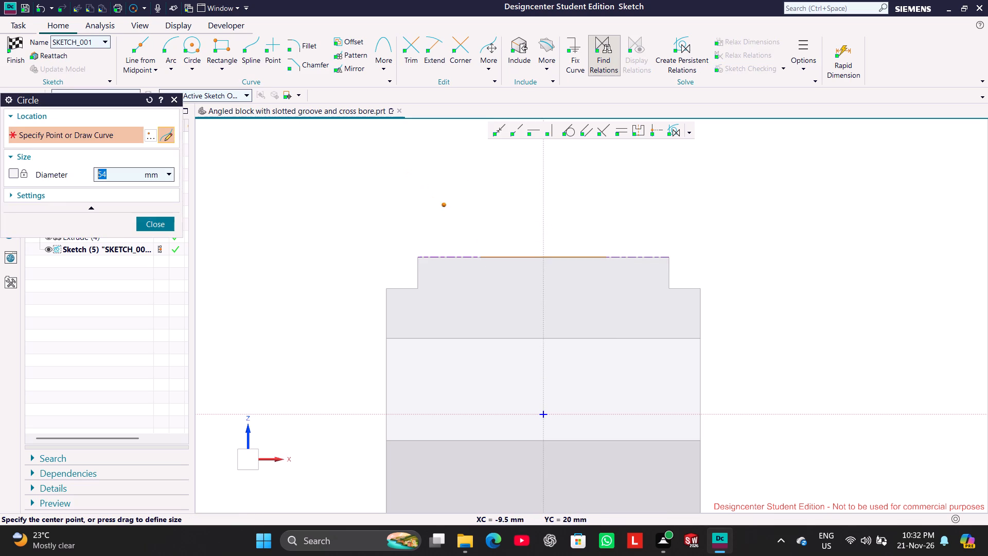
{"action": "left_click", "coordinate": [484, 256]}
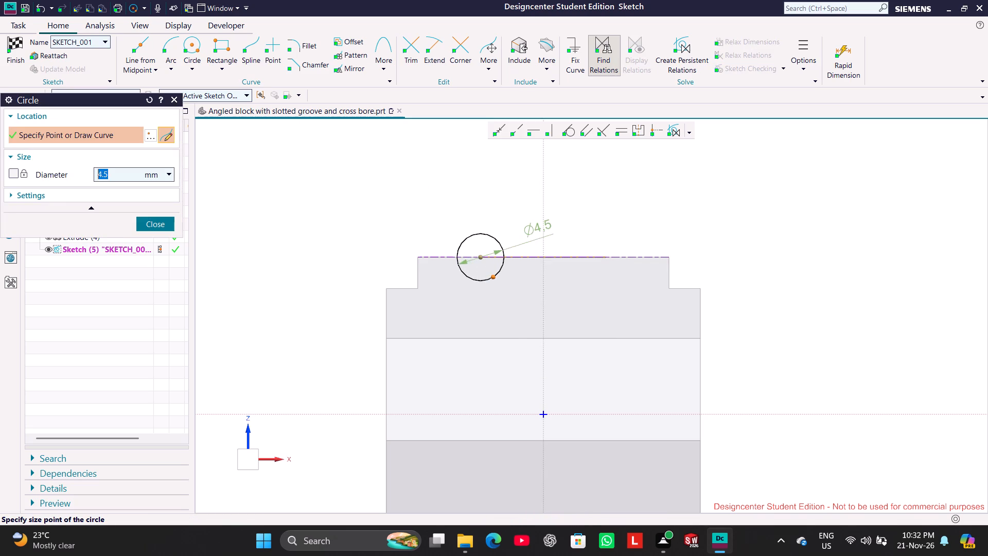
{"action": "type", "text": "3."}
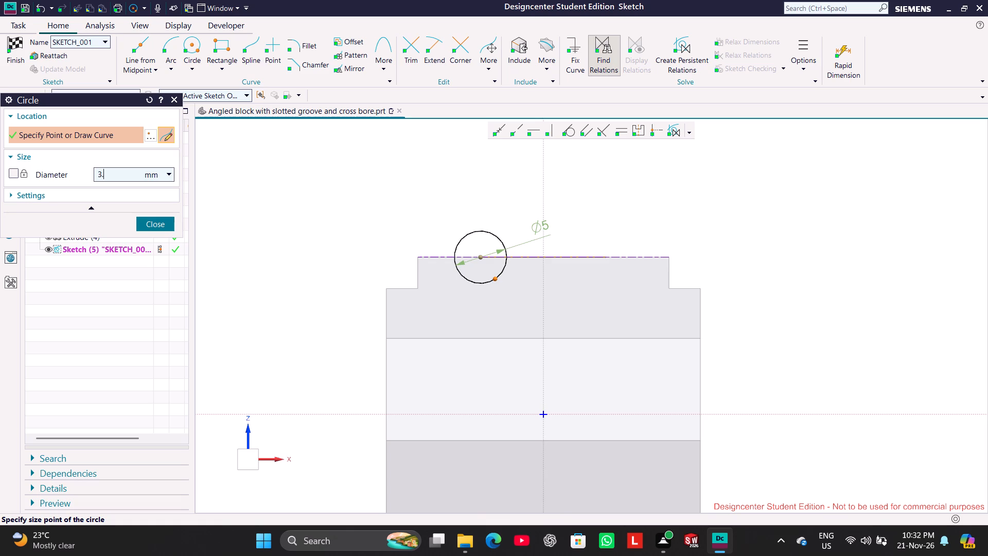
{"action": "key", "text": "BackSpace"}
{"action": "key", "text": "BackSpace"}
{"action": "key", "text": "BackSpace"}
{"action": "key", "text": "7"}
{"action": "key", "text": "Return"}
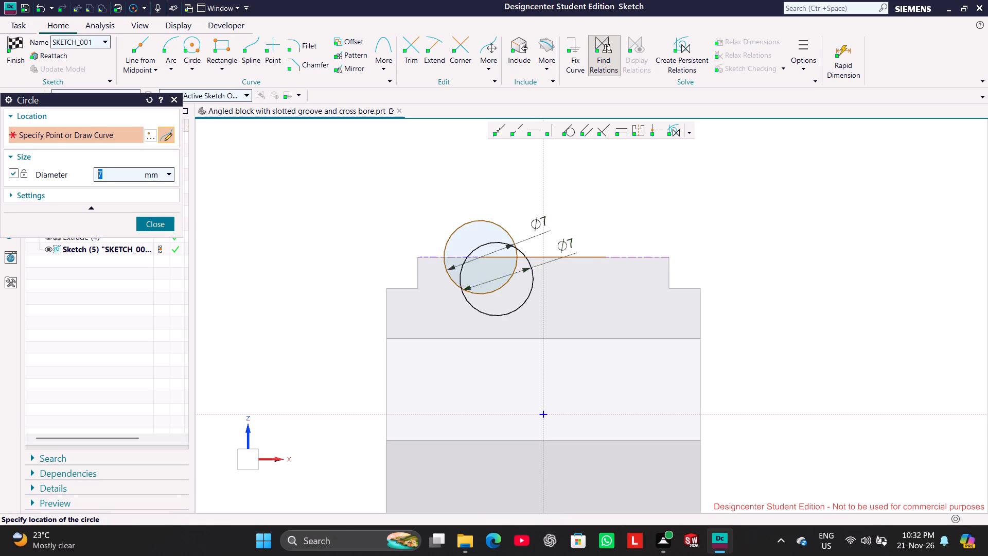
{"action": "left_click", "coordinate": [607, 249]}
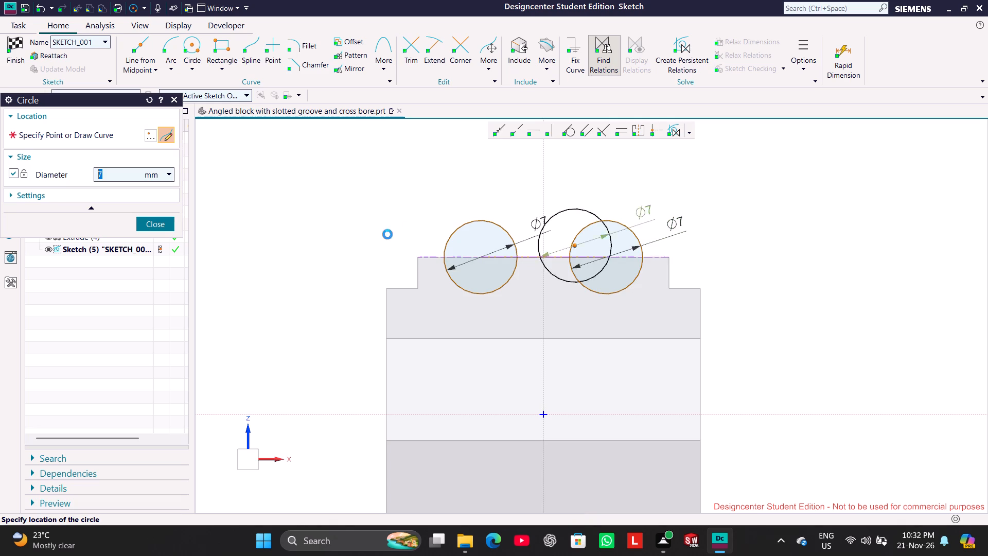
{"action": "left_click", "coordinate": [162, 228]}
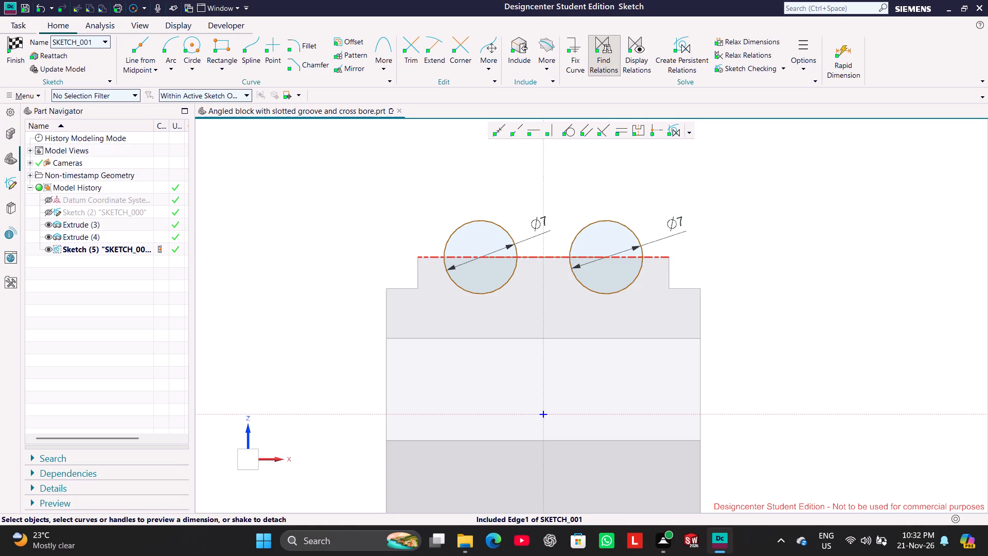
{"action": "left_click", "coordinate": [552, 258]}
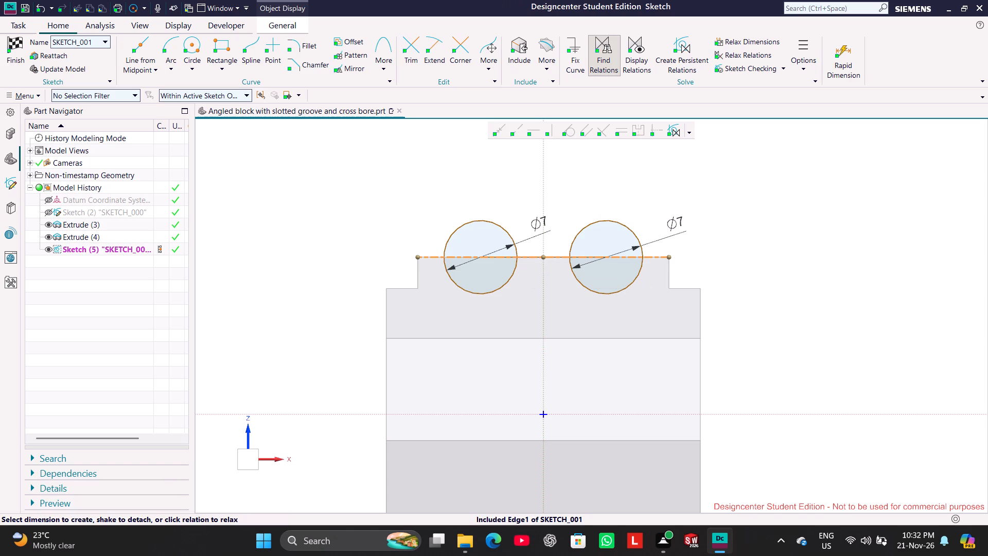
{"action": "left_click", "coordinate": [852, 252]}
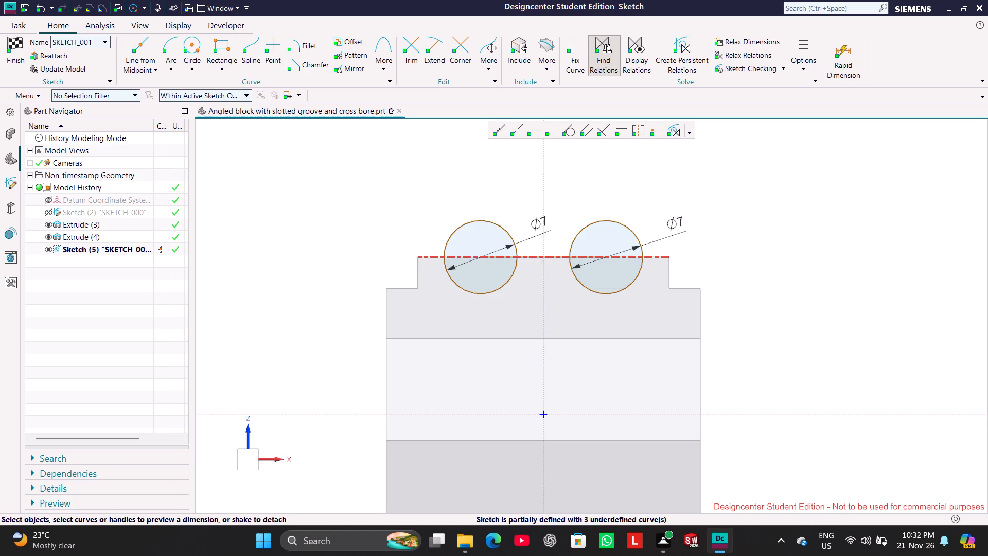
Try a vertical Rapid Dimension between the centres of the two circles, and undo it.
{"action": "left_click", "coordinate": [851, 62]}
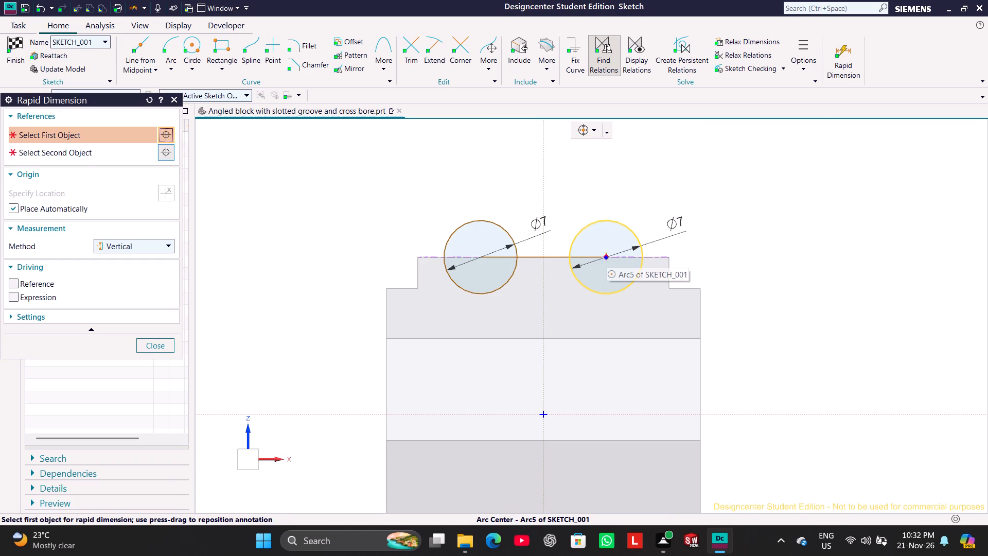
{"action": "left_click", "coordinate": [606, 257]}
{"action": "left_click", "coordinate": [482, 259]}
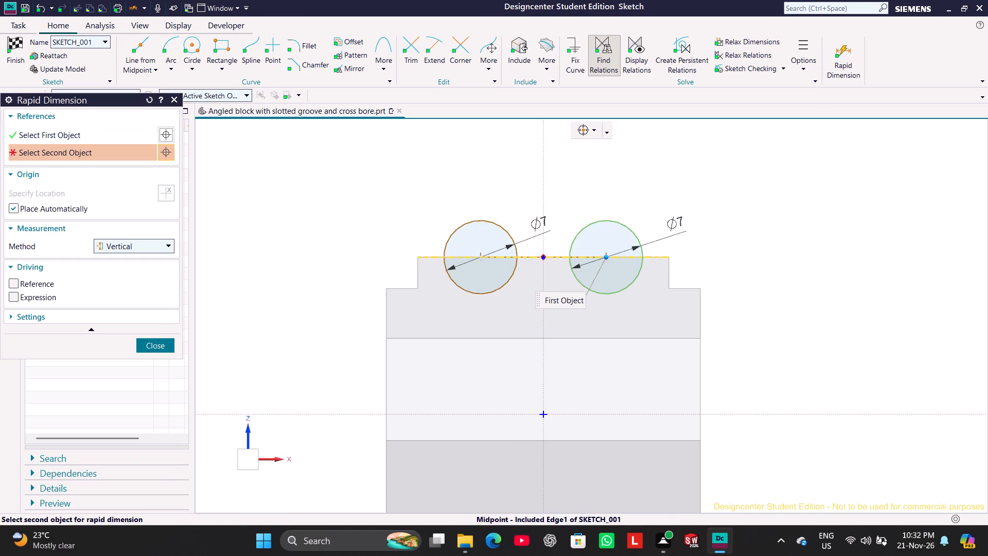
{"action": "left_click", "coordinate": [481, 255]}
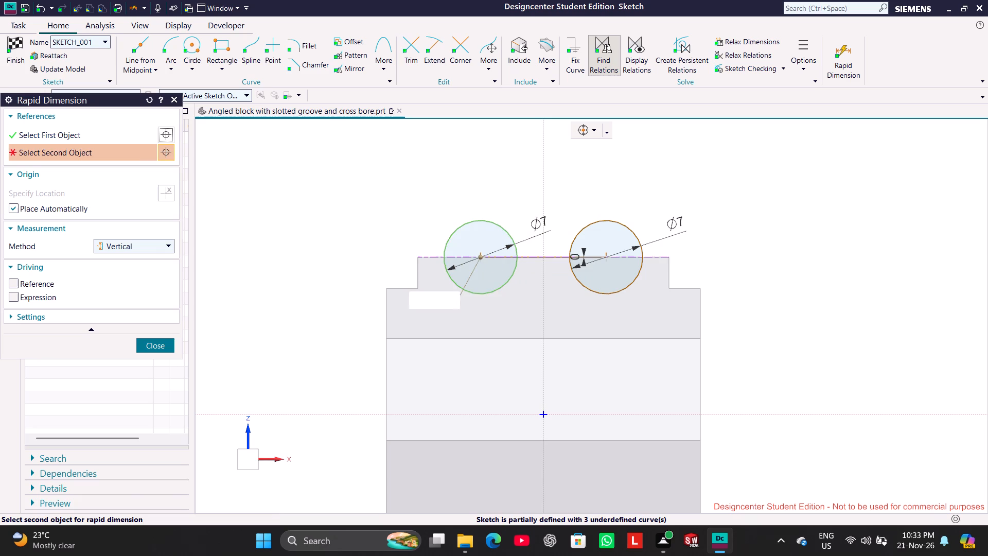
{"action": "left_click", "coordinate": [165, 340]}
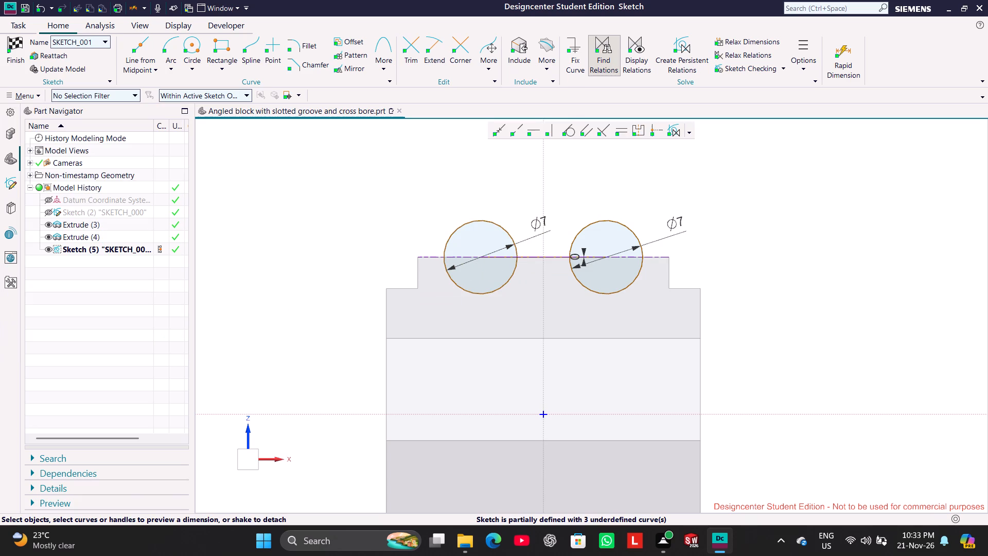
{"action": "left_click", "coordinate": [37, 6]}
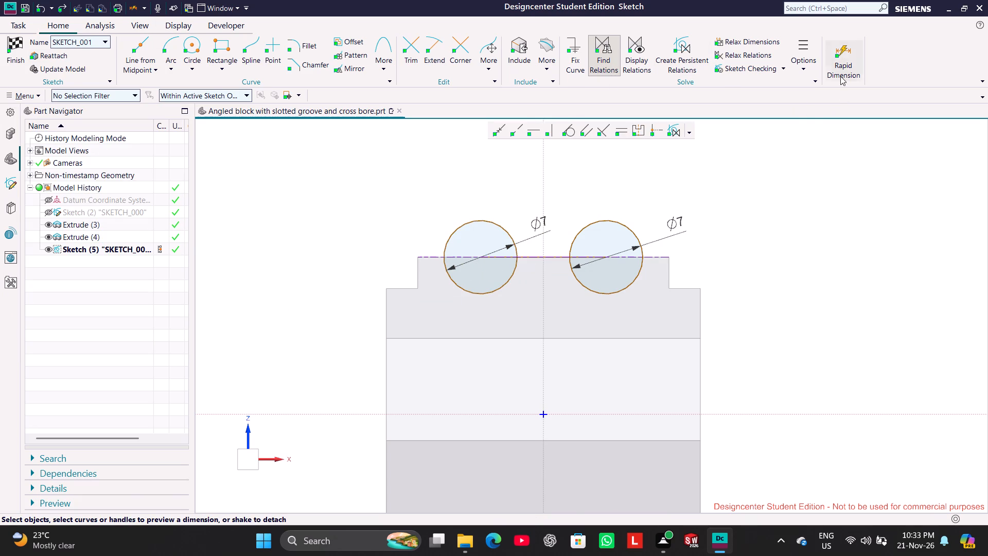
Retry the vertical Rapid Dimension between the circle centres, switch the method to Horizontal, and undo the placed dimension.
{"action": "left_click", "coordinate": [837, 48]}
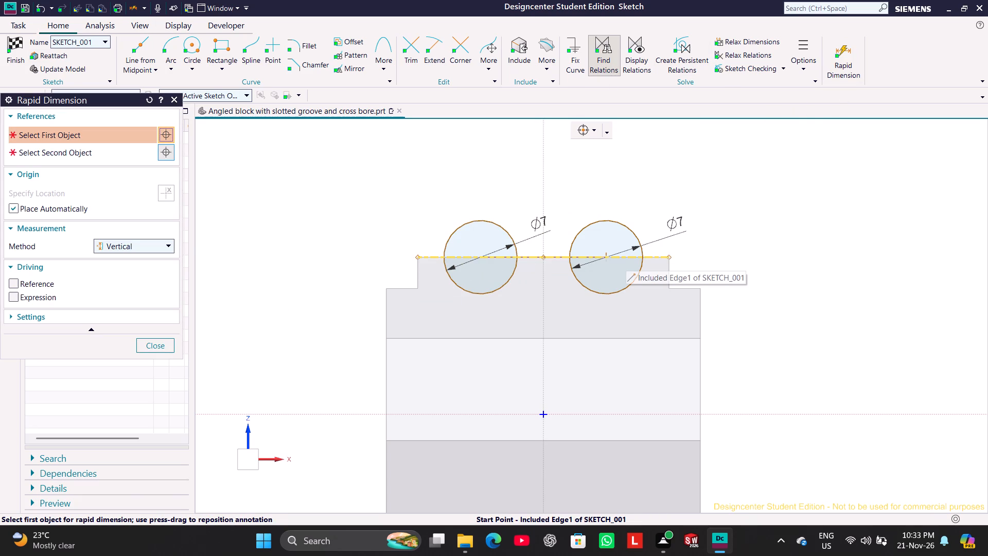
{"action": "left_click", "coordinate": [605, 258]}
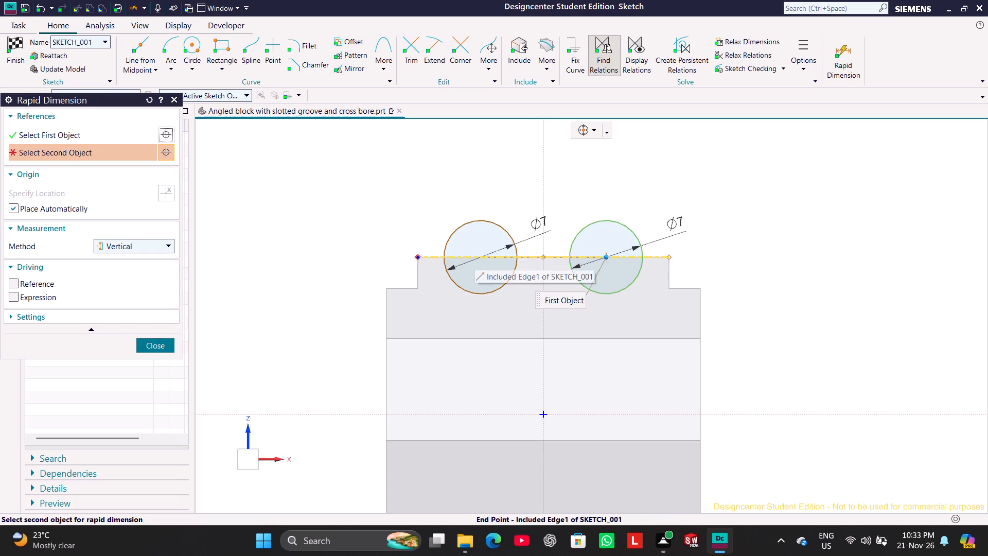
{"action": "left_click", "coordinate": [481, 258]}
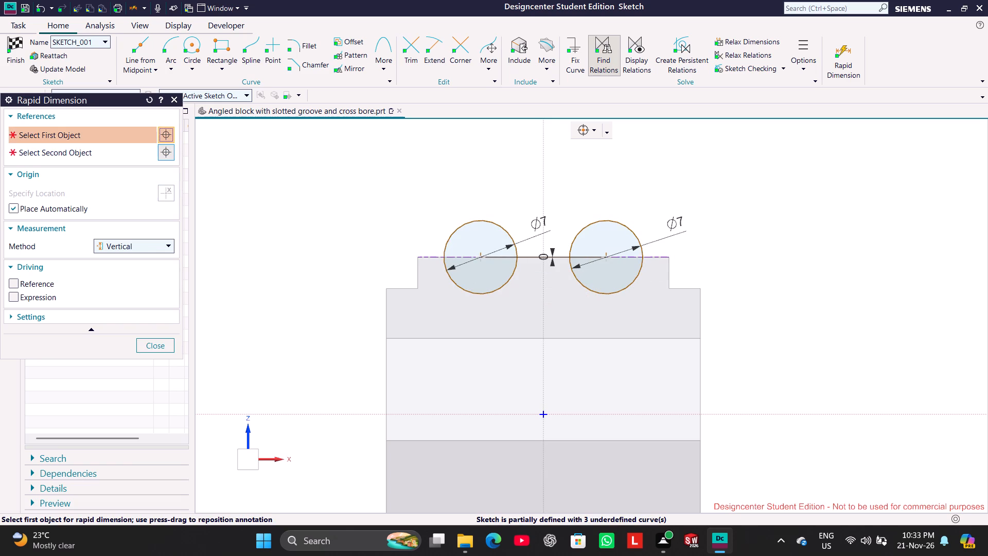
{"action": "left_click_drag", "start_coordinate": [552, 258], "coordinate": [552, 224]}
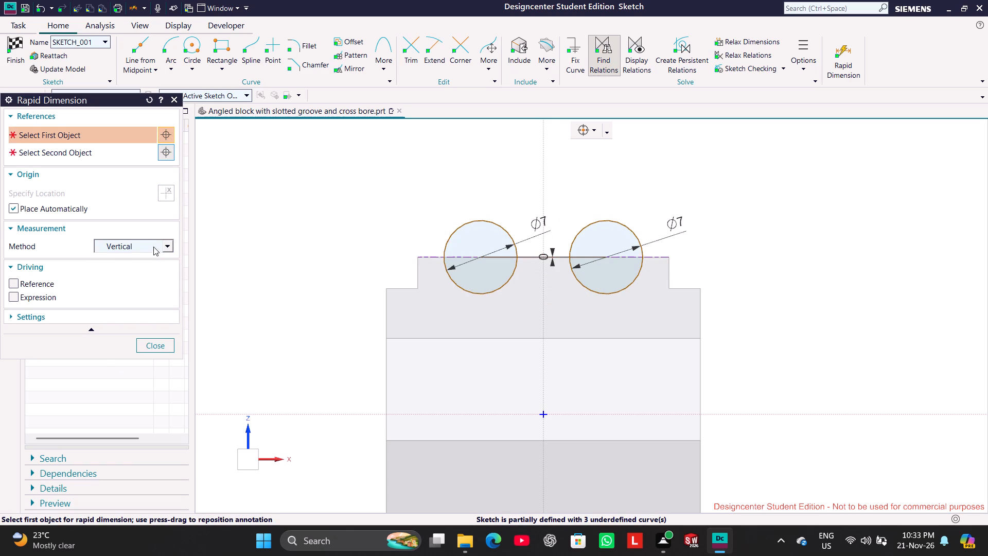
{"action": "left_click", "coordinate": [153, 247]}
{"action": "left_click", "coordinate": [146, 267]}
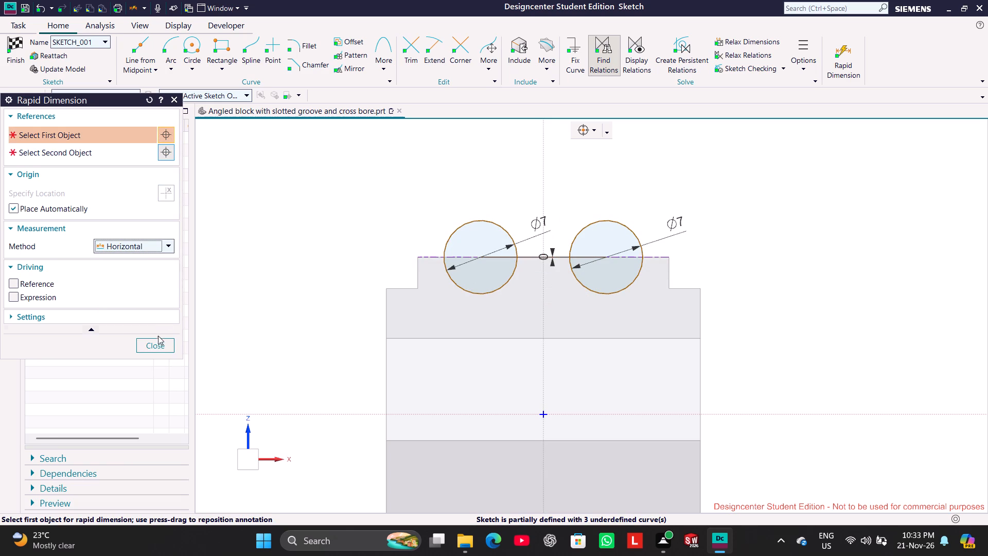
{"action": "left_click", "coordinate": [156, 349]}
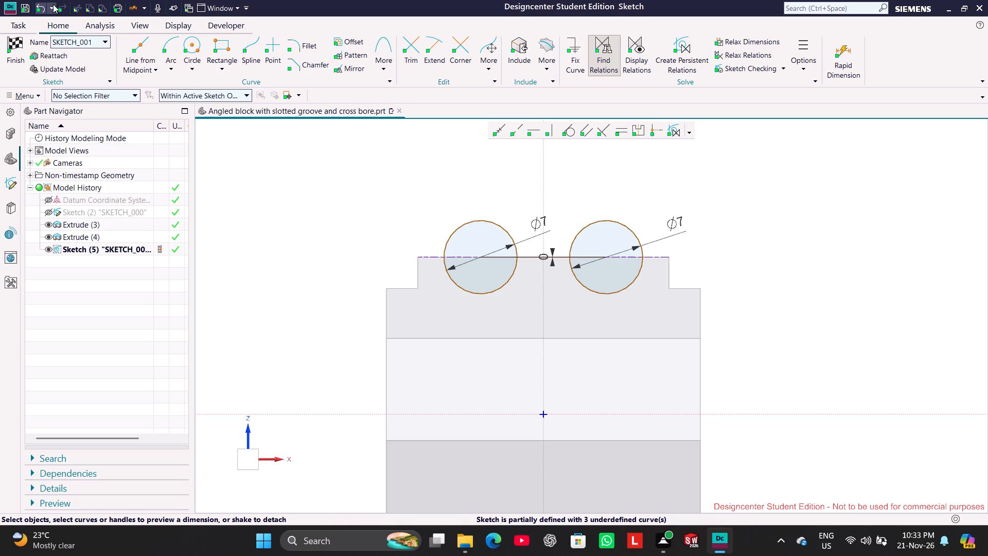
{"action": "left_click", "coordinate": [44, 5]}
Add a 12 mm Rapid Dimension between the two circle centres using the Inferred method, placed above the circles.
{"action": "left_click", "coordinate": [849, 72]}
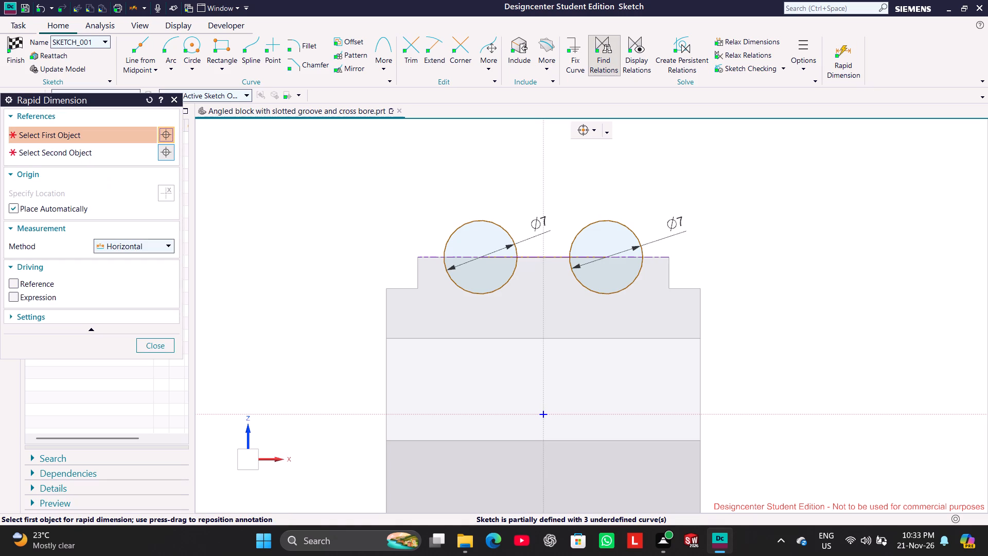
{"action": "left_click", "coordinate": [164, 245]}
{"action": "left_click", "coordinate": [159, 257]}
{"action": "left_click", "coordinate": [605, 259]}
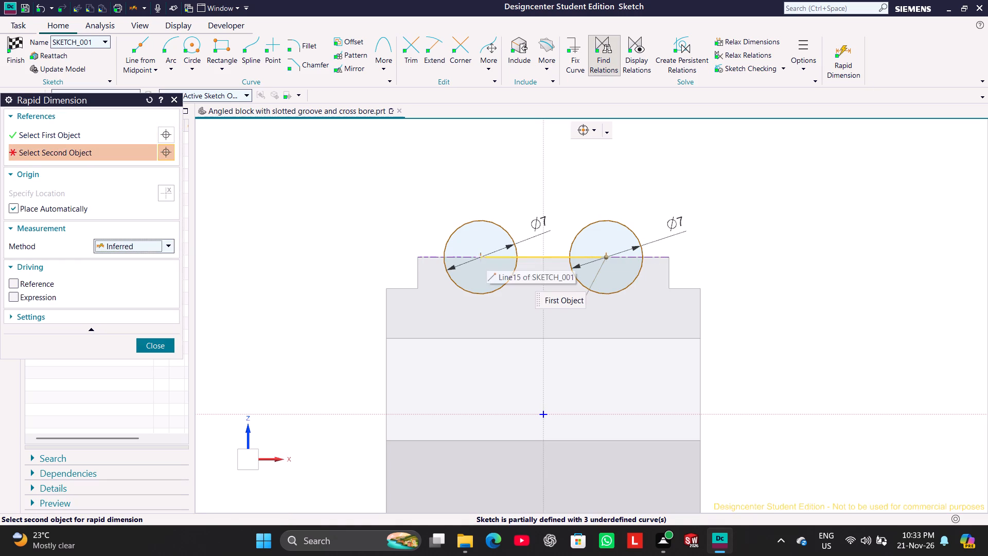
{"action": "left_click", "coordinate": [481, 257]}
{"action": "left_click_drag", "start_coordinate": [539, 259], "coordinate": [550, 192]}
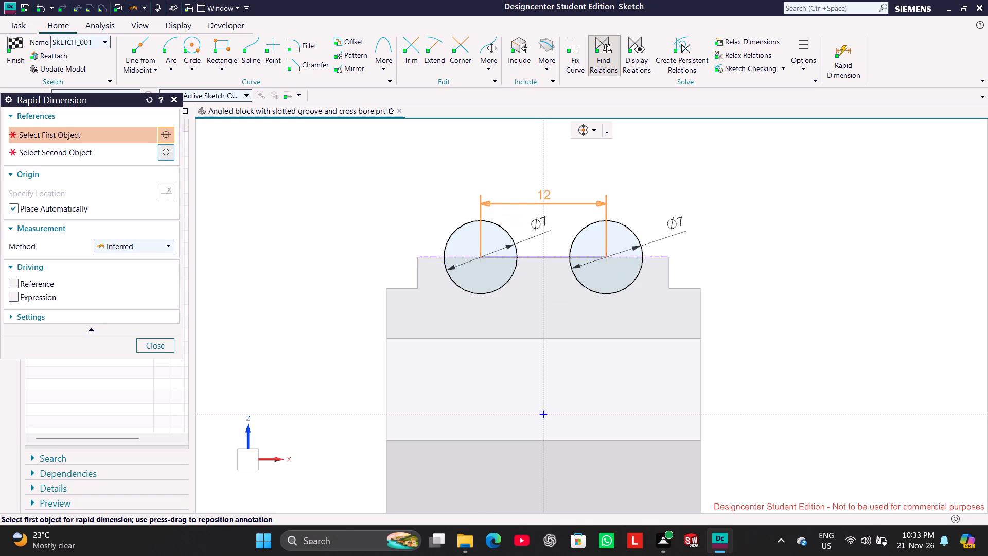
{"action": "left_click_drag", "start_coordinate": [550, 192], "coordinate": [553, 177]}
{"action": "left_click", "coordinate": [367, 207]}
{"action": "left_click", "coordinate": [146, 347]}
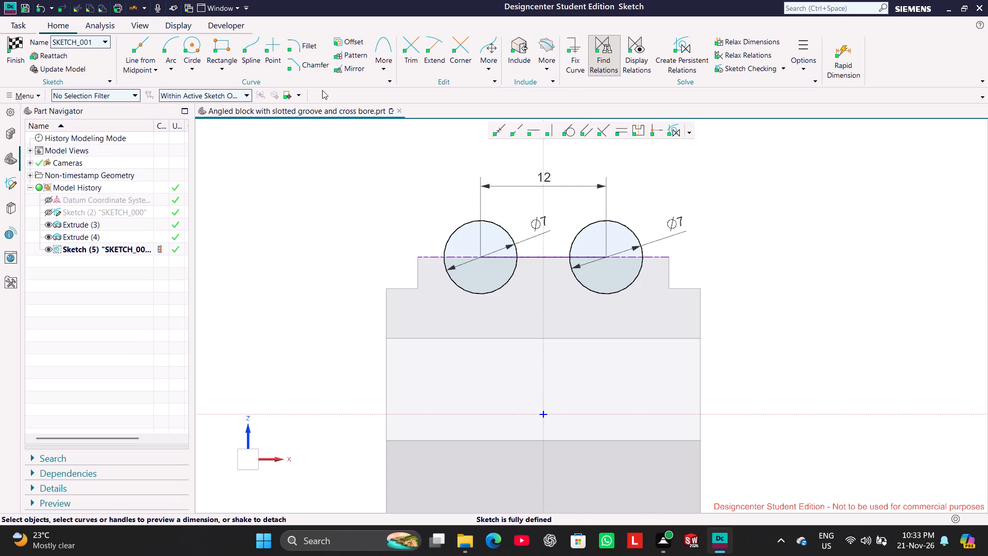
Project the body's uppermost horizontal edge into the sketch with Project Curve.
{"action": "left_click", "coordinate": [544, 53]}
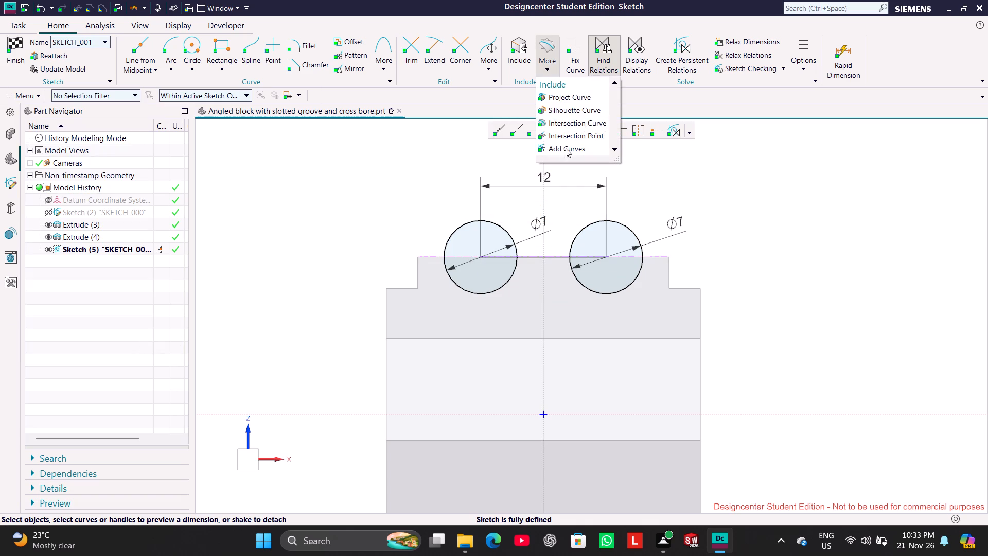
{"action": "left_click", "coordinate": [572, 100]}
{"action": "left_click", "coordinate": [545, 255]}
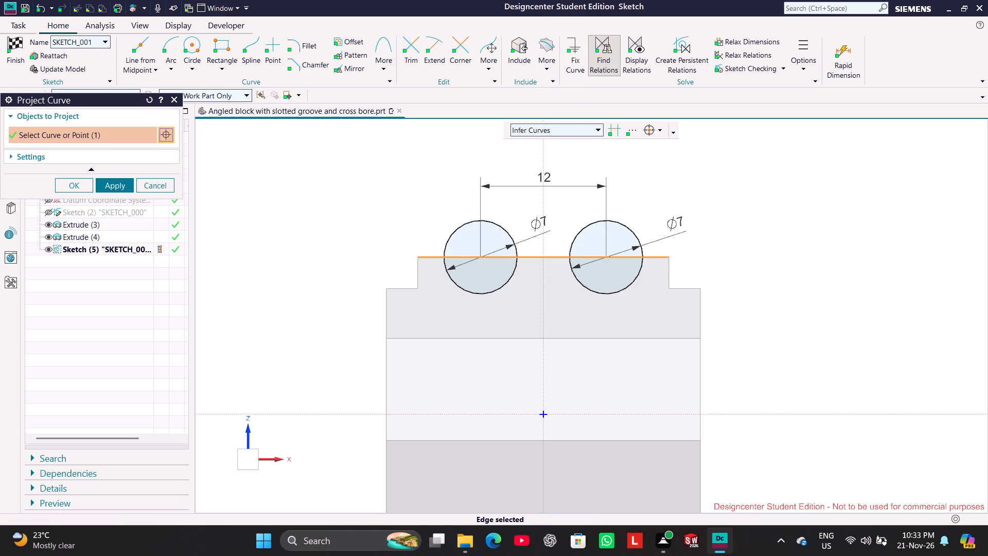
{"action": "left_click", "coordinate": [117, 187]}
{"action": "left_click", "coordinate": [155, 186]}
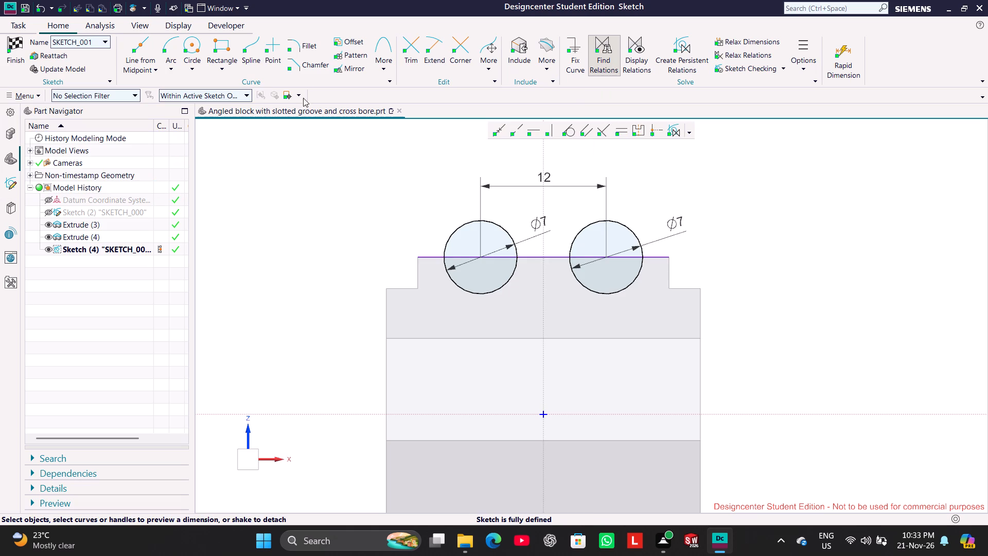
Trim both circles' upper halves and the projected line outside and between them, leaving two closed semicircles, and finish the sketch.
{"action": "left_click", "coordinate": [411, 57]}
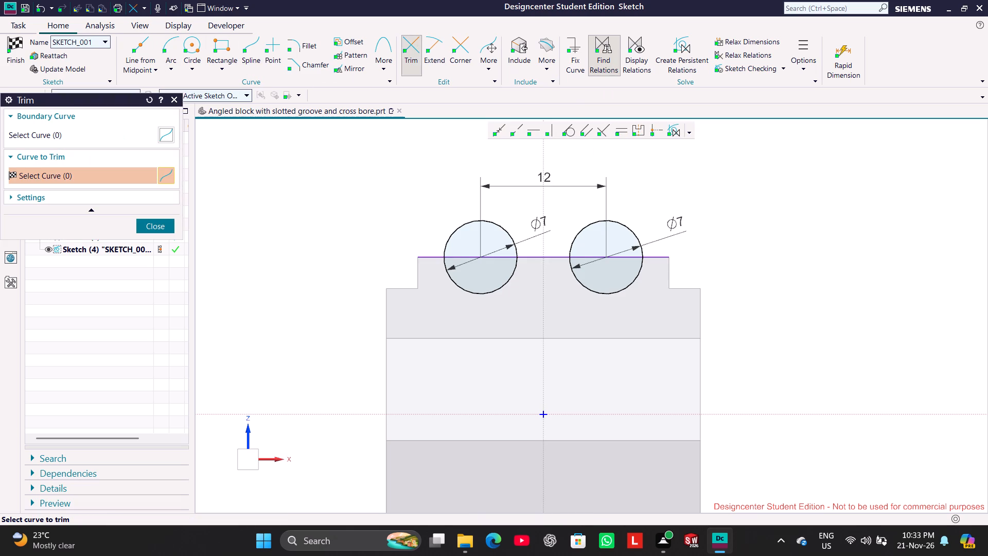
{"action": "left_click_drag", "start_coordinate": [511, 217], "coordinate": [495, 235]}
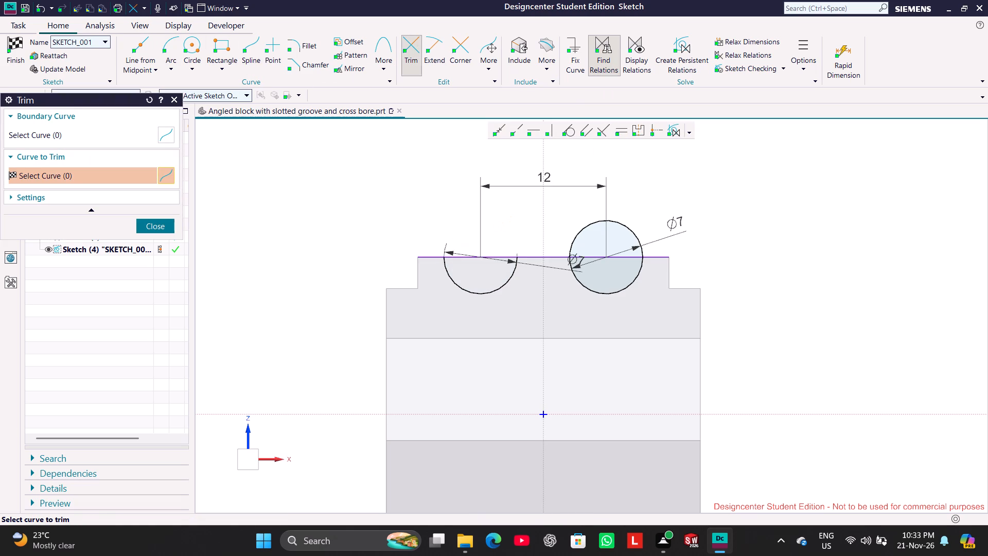
{"action": "left_click_drag", "start_coordinate": [647, 219], "coordinate": [625, 237]}
{"action": "left_click_drag", "start_coordinate": [649, 282], "coordinate": [658, 225]}
{"action": "left_click", "coordinate": [352, 287]}
{"action": "left_click_drag", "start_coordinate": [428, 287], "coordinate": [430, 228]}
{"action": "left_click", "coordinate": [158, 227]}
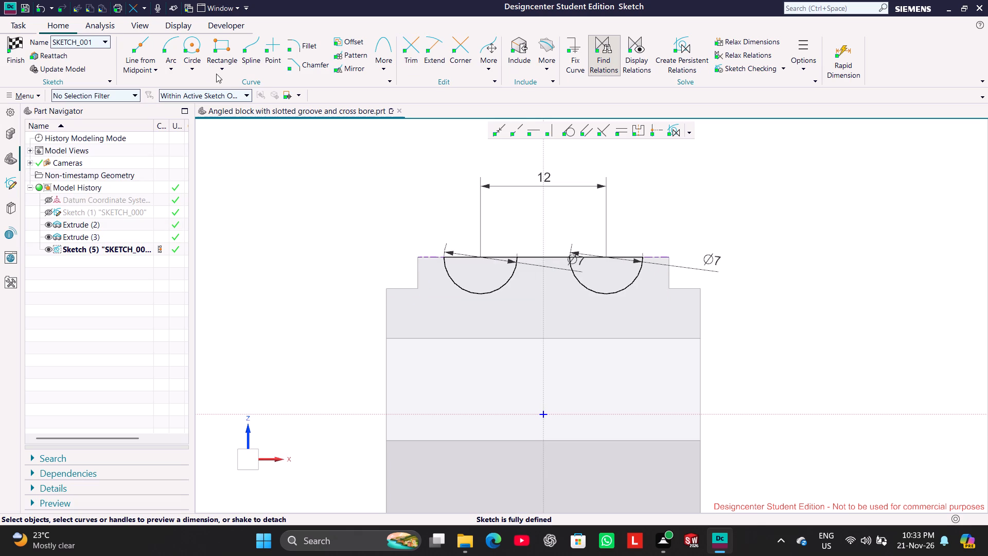
{"action": "left_click", "coordinate": [410, 47]}
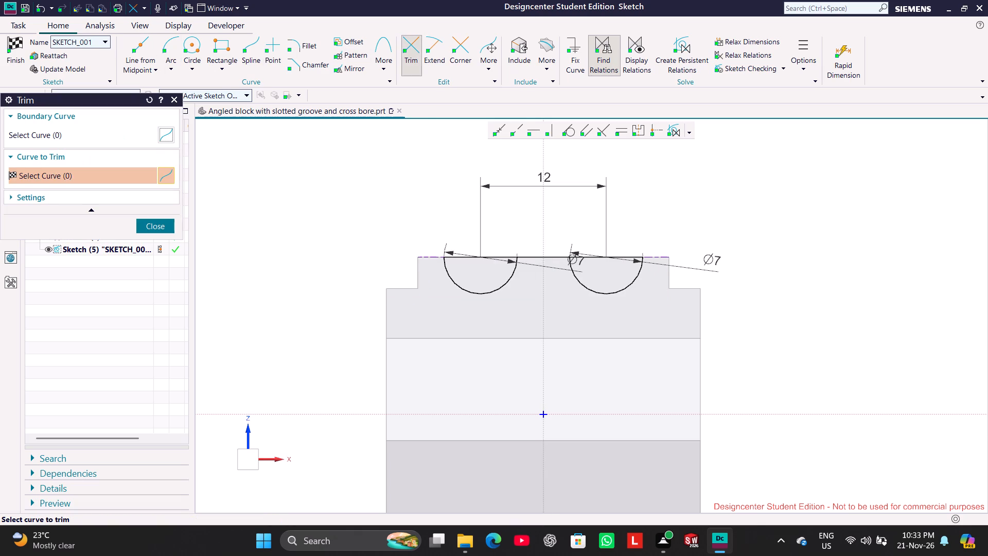
{"action": "left_click_drag", "start_coordinate": [536, 279], "coordinate": [549, 212]}
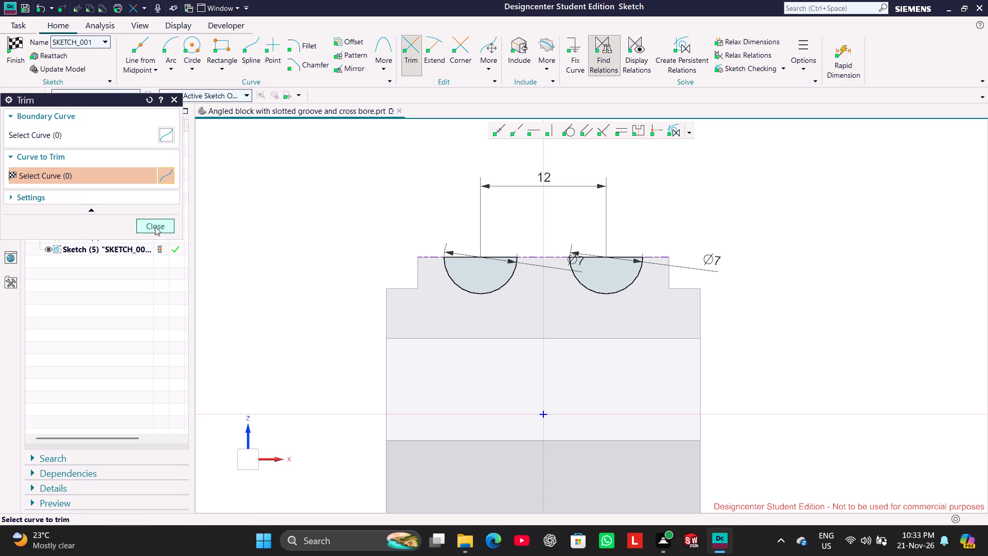
{"action": "left_click", "coordinate": [155, 225]}
{"action": "middle_click_drag", "start_coordinate": [314, 238], "coordinate": [321, 261]}
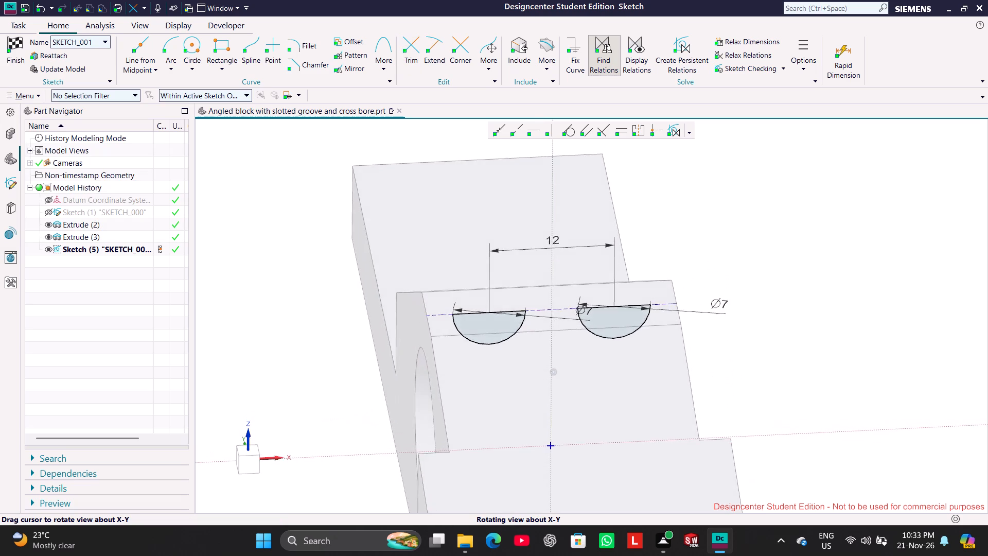
{"action": "middle_click_drag", "start_coordinate": [321, 261], "coordinate": [326, 245]}
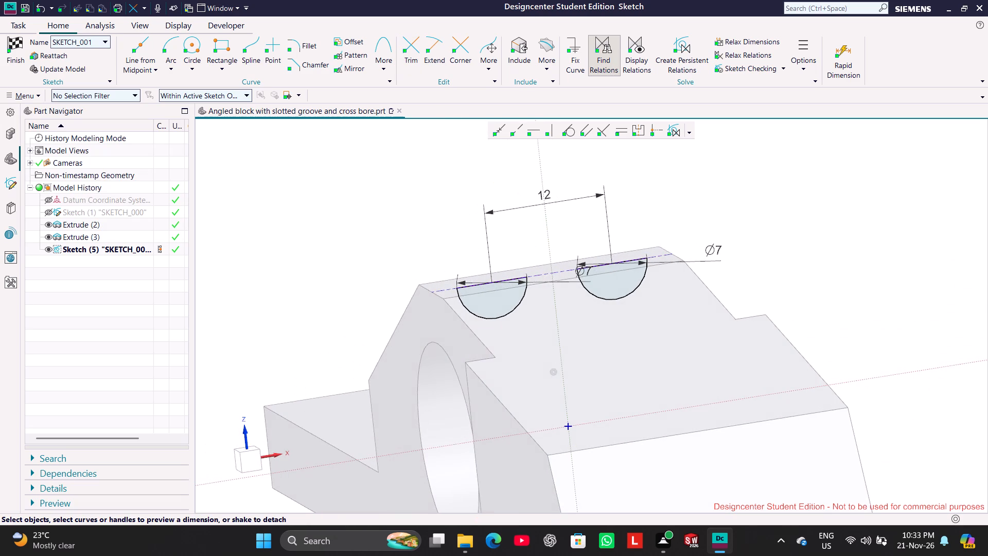
{"action": "left_click", "coordinate": [20, 57]}
Extrude the two-semicircle sketch with a symmetric width of 60 mm, subtracting it from the body to cut the grooves.
{"action": "middle_click_drag", "start_coordinate": [367, 249], "coordinate": [324, 228]}
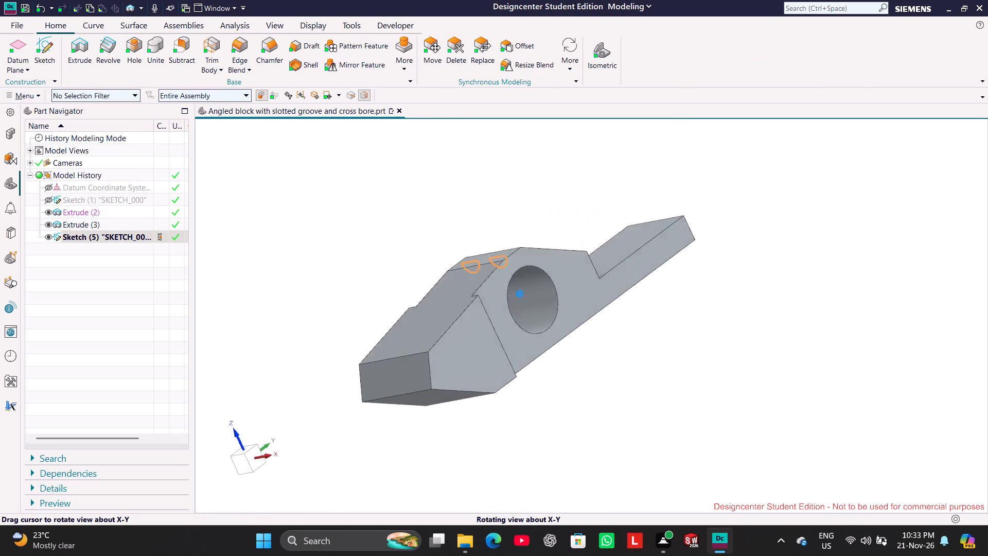
{"action": "middle_click_drag", "start_coordinate": [324, 228], "coordinate": [291, 231]}
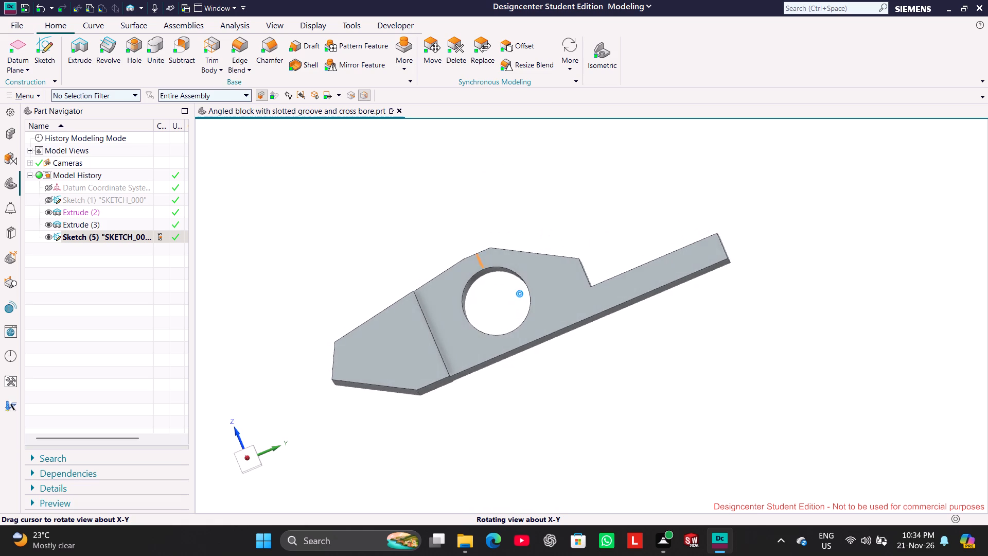
{"action": "middle_click_drag", "start_coordinate": [291, 231], "coordinate": [329, 233]}
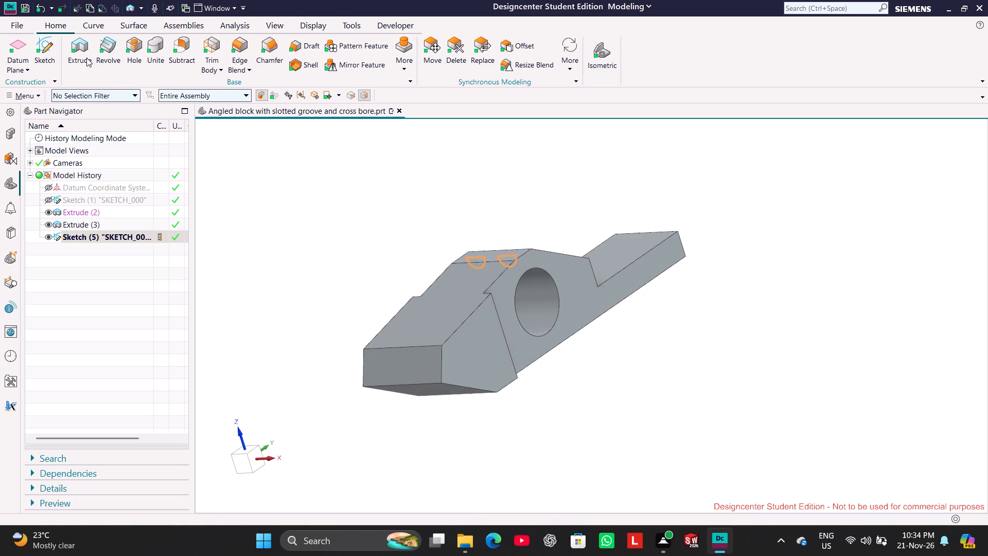
{"action": "right_click", "coordinate": [140, 235]}
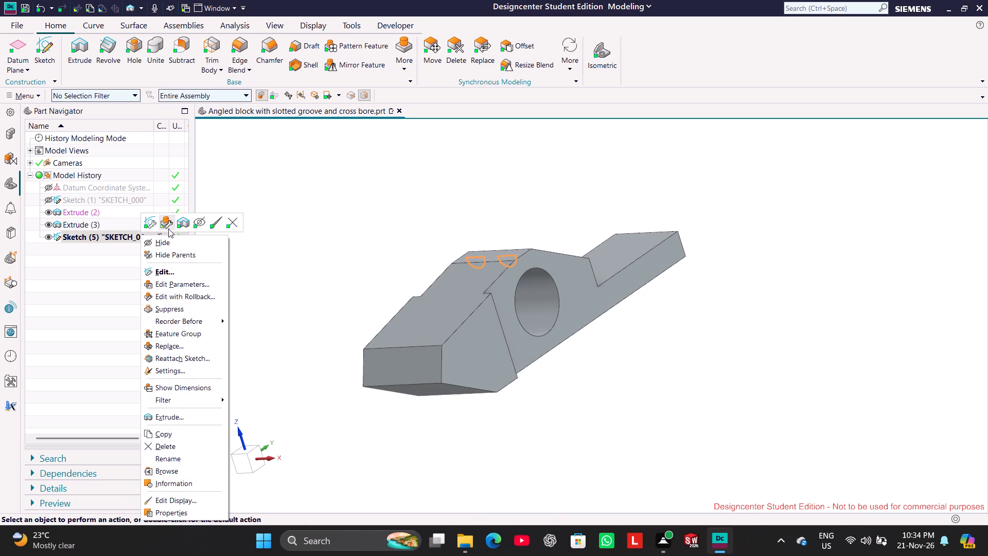
{"action": "left_click", "coordinate": [182, 224]}
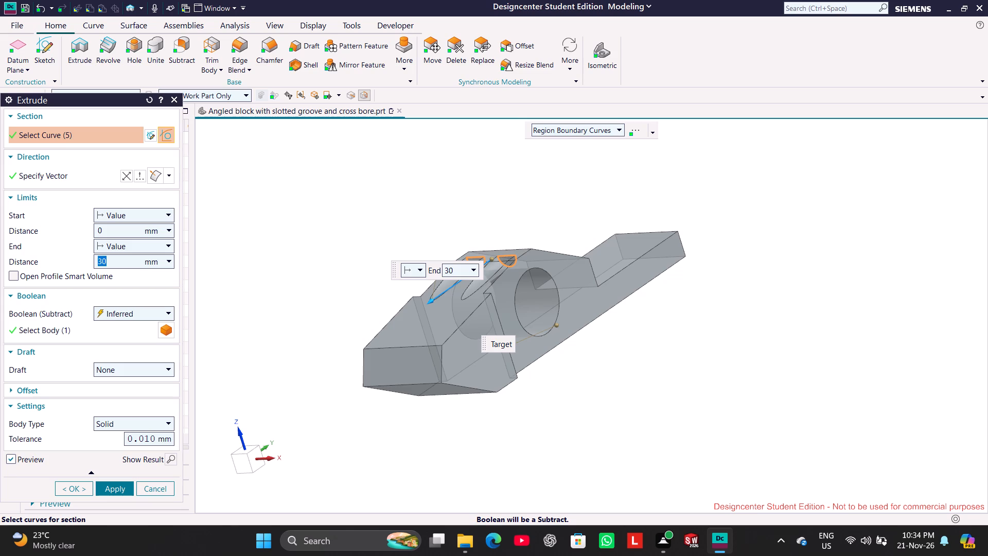
{"action": "left_click", "coordinate": [152, 215]}
{"action": "left_click", "coordinate": [160, 239]}
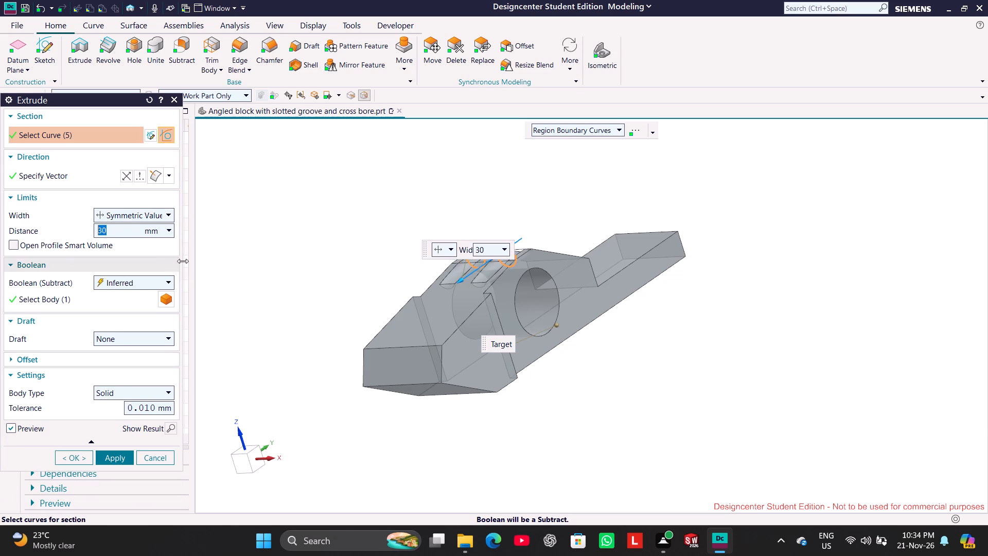
{"action": "type", "text": "60"}
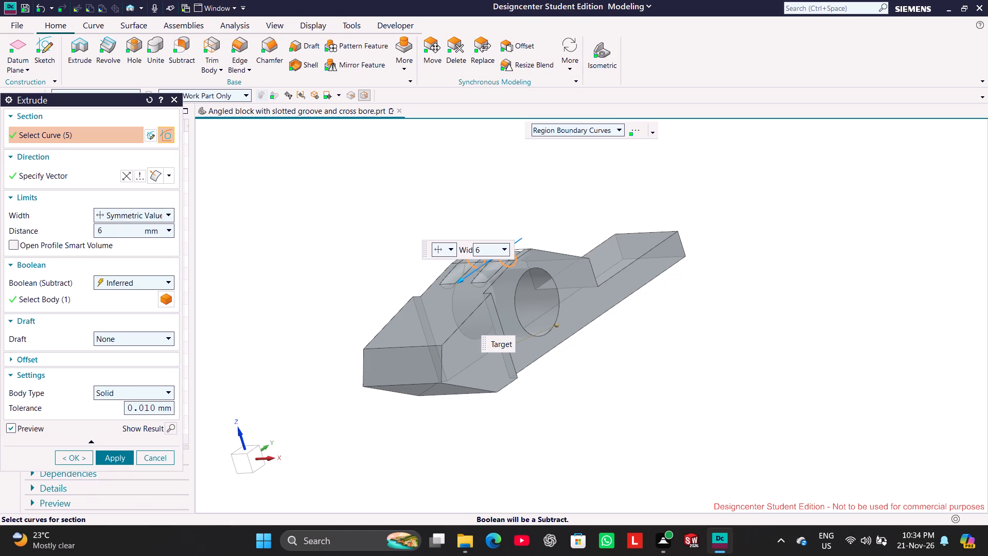
{"action": "key", "text": "Return"}
{"action": "middle_click_drag", "start_coordinate": [347, 246], "coordinate": [330, 270]}
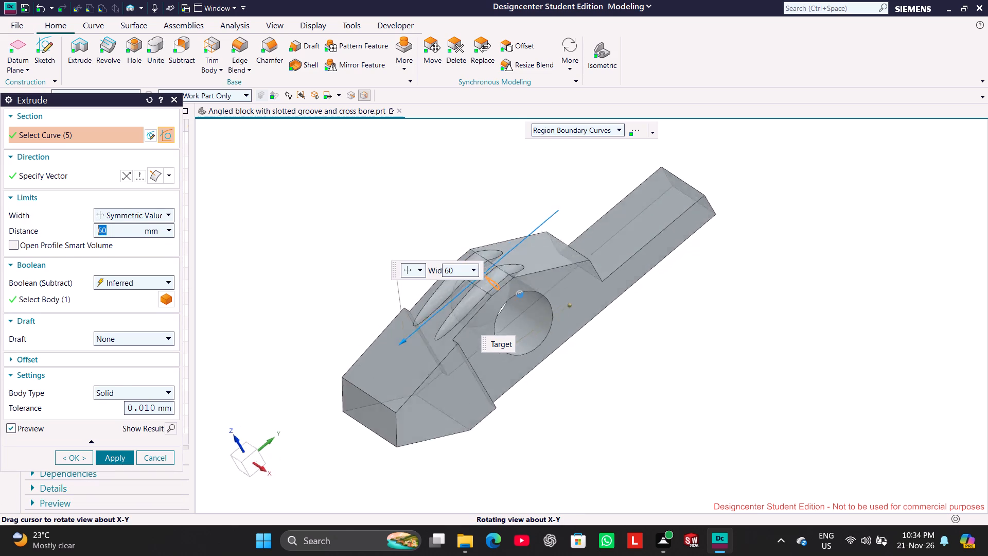
{"action": "middle_click_drag", "start_coordinate": [330, 270], "coordinate": [346, 269]}
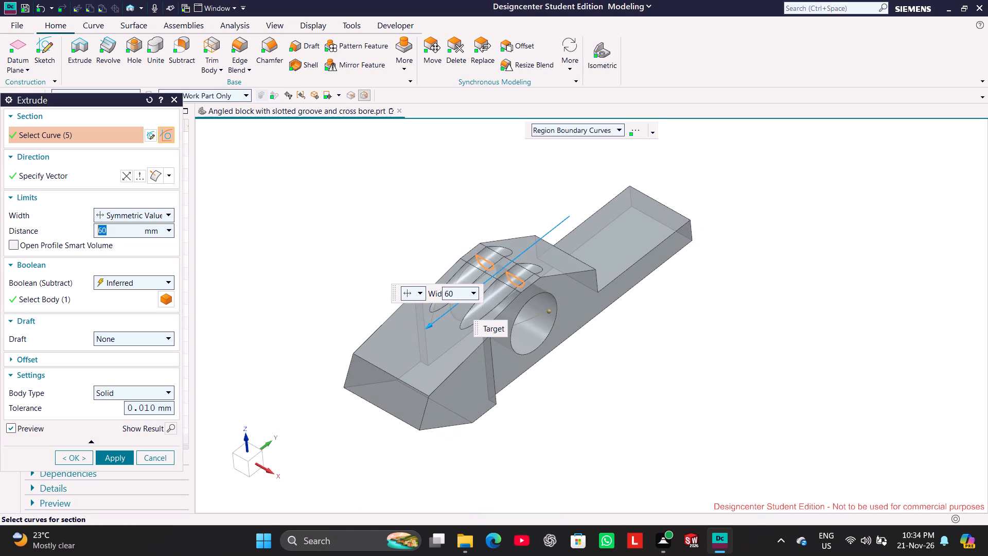
{"action": "left_click", "coordinate": [124, 459]}
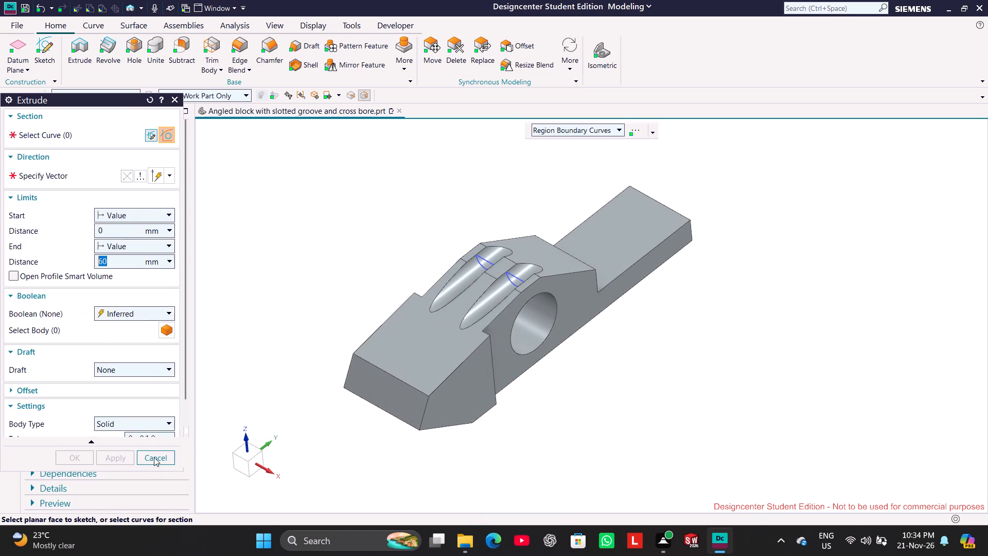
{"action": "left_click", "coordinate": [161, 457]}
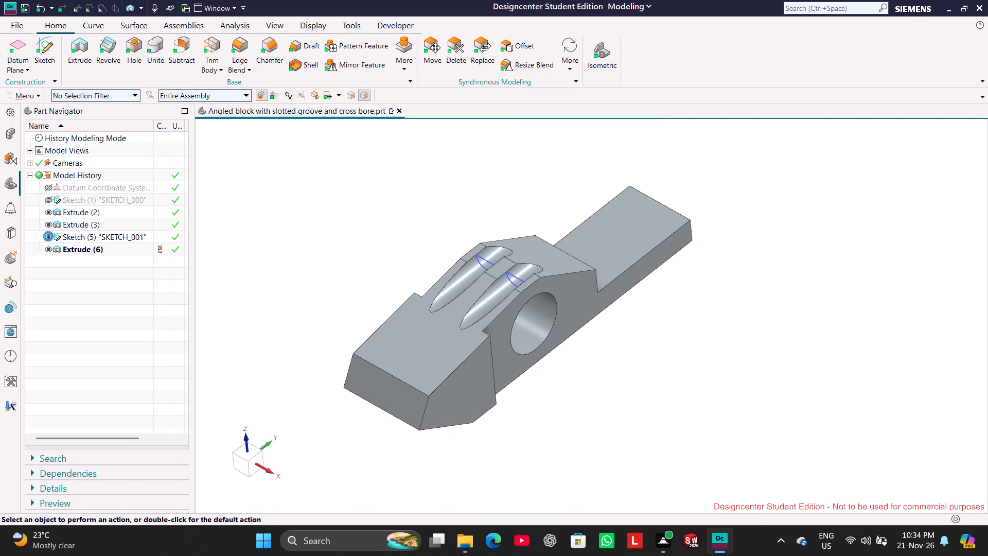
Hide the groove profile sketch and show the part in isometric view.
{"action": "left_click", "coordinate": [48, 236]}
{"action": "left_click", "coordinate": [617, 25]}
{"action": "left_click", "coordinate": [601, 47]}
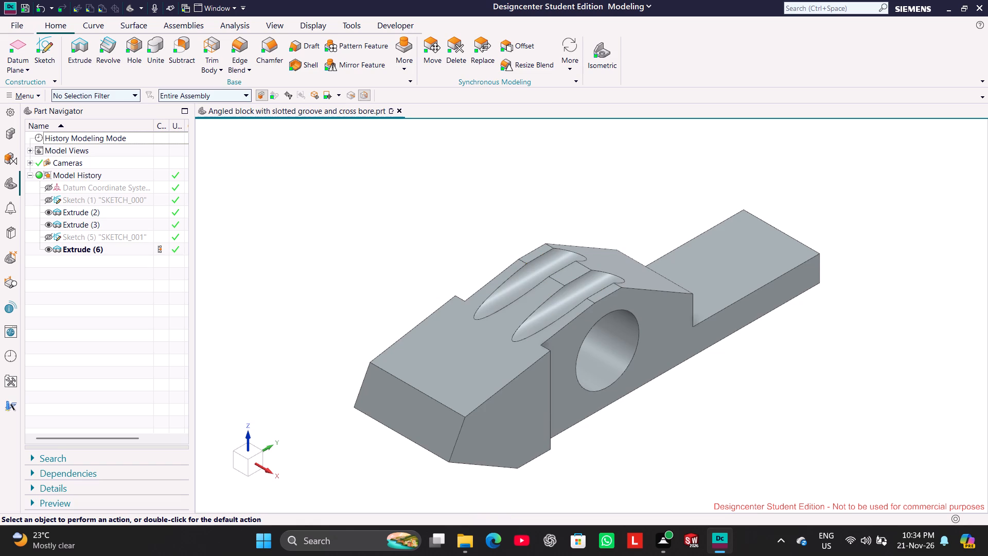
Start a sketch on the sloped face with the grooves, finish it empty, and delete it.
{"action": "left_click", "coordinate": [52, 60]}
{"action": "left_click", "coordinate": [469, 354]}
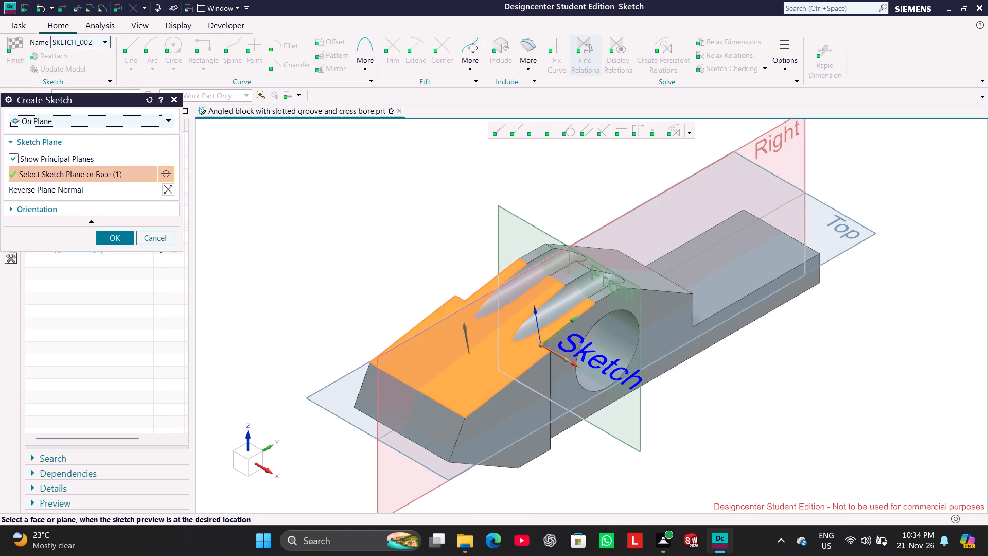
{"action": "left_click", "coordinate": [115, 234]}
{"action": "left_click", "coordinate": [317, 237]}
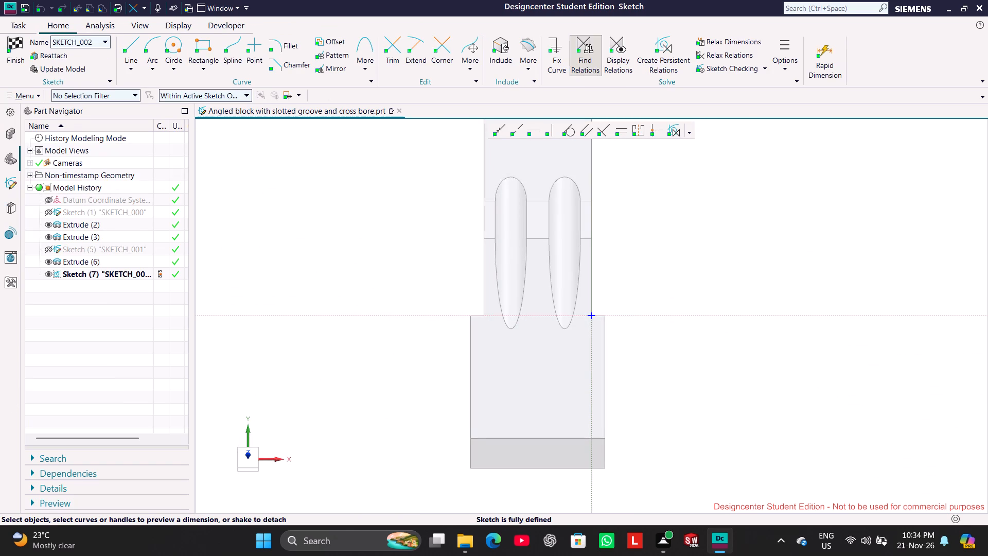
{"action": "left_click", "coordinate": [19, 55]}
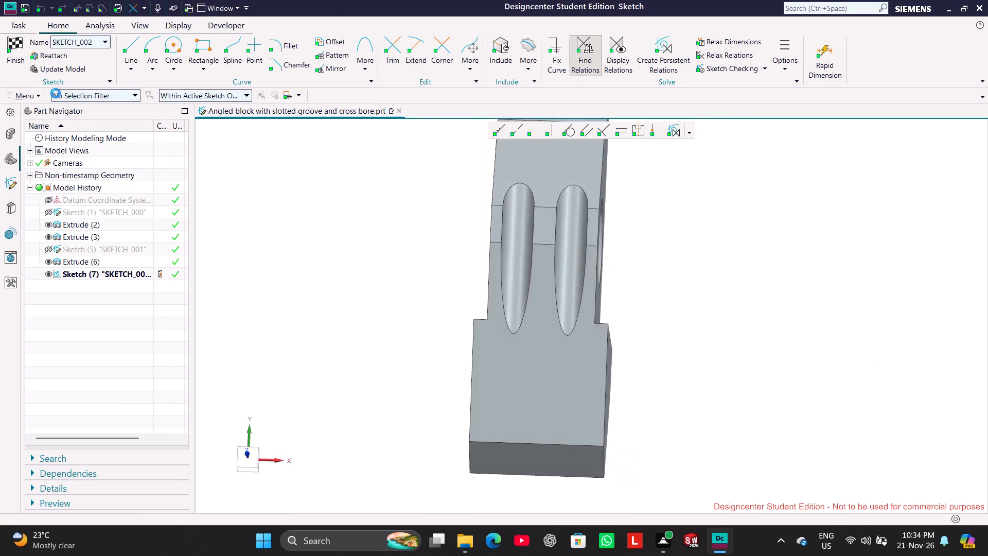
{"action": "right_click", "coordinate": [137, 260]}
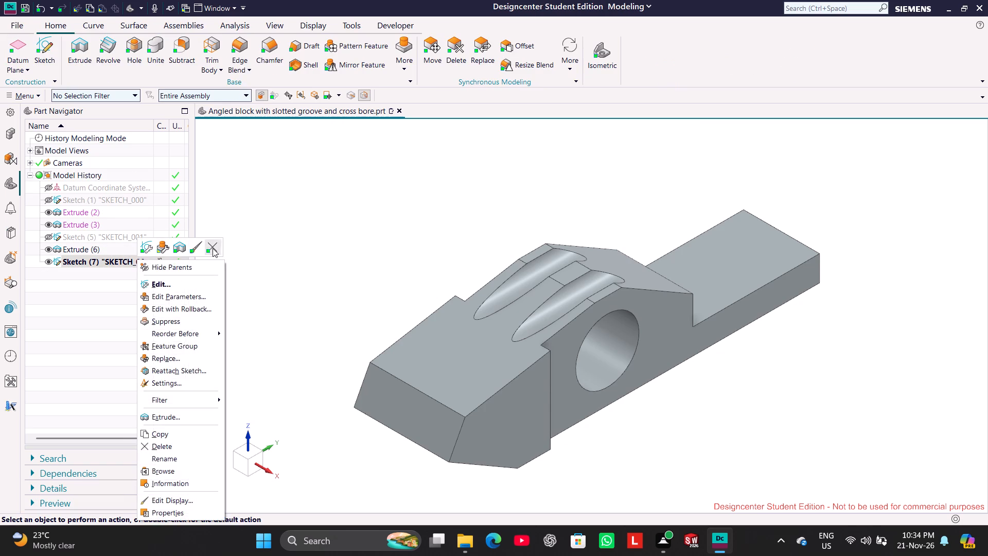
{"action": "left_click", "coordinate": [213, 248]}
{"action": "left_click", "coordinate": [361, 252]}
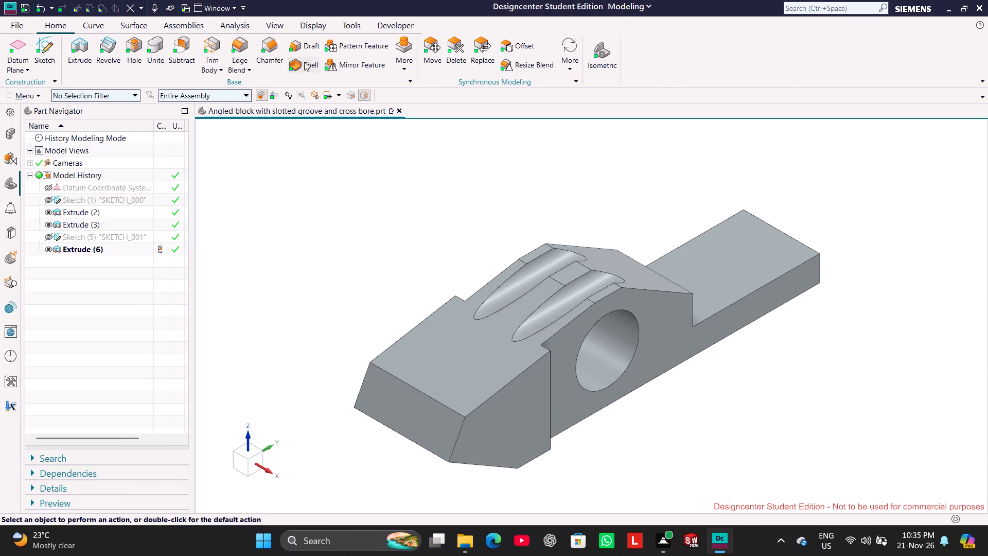
Edge Blend the two inner corner edges where the narrow body meets the wider nose with a 7 mm radius.
{"action": "left_click", "coordinate": [242, 44]}
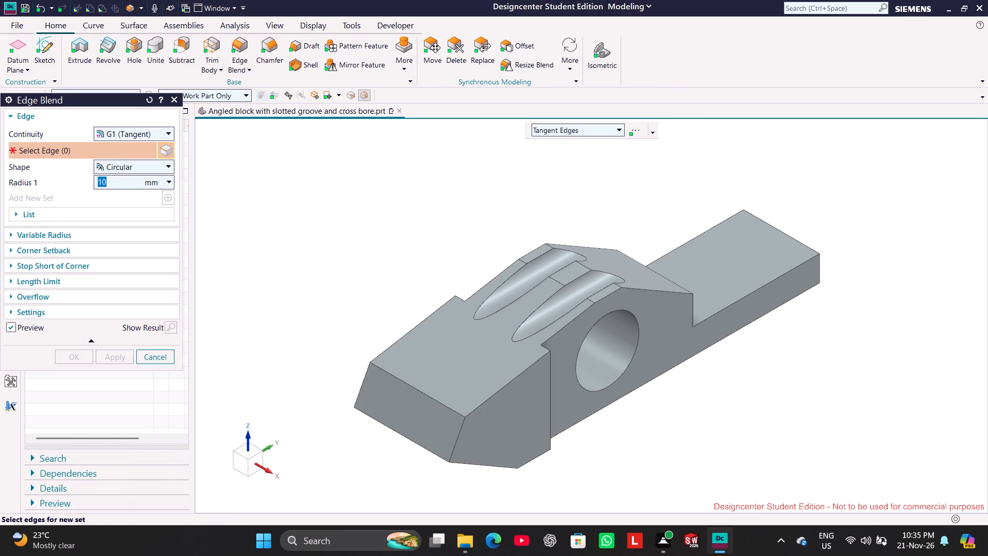
{"action": "scroll", "coordinate": [764, 443], "scroll_direction": "up", "scroll_amount": 1}
{"action": "middle_click_drag", "start_coordinate": [749, 452], "coordinate": [667, 462]}
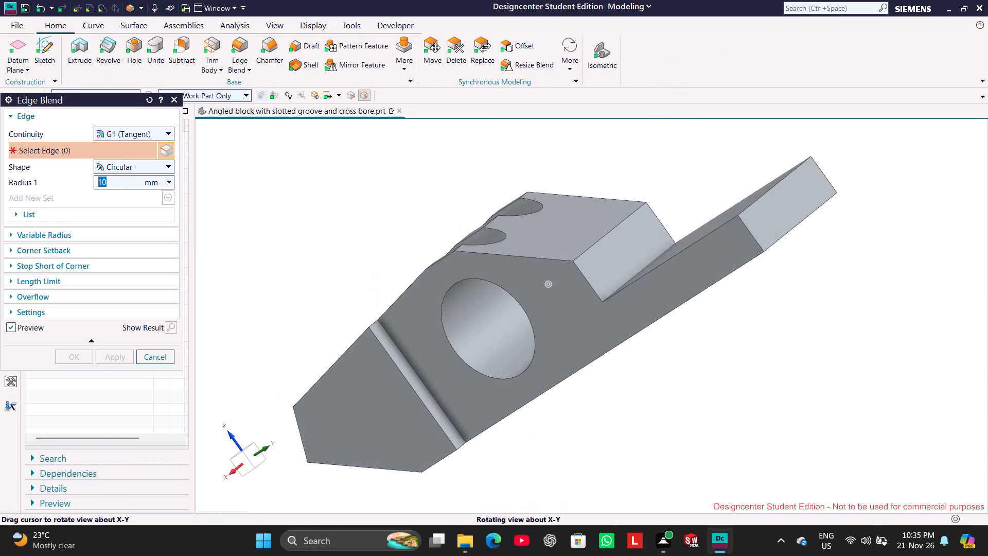
{"action": "middle_click_drag", "start_coordinate": [667, 462], "coordinate": [661, 465]}
{"action": "left_click", "coordinate": [437, 373]}
{"action": "middle_click_drag", "start_coordinate": [346, 238], "coordinate": [415, 364]}
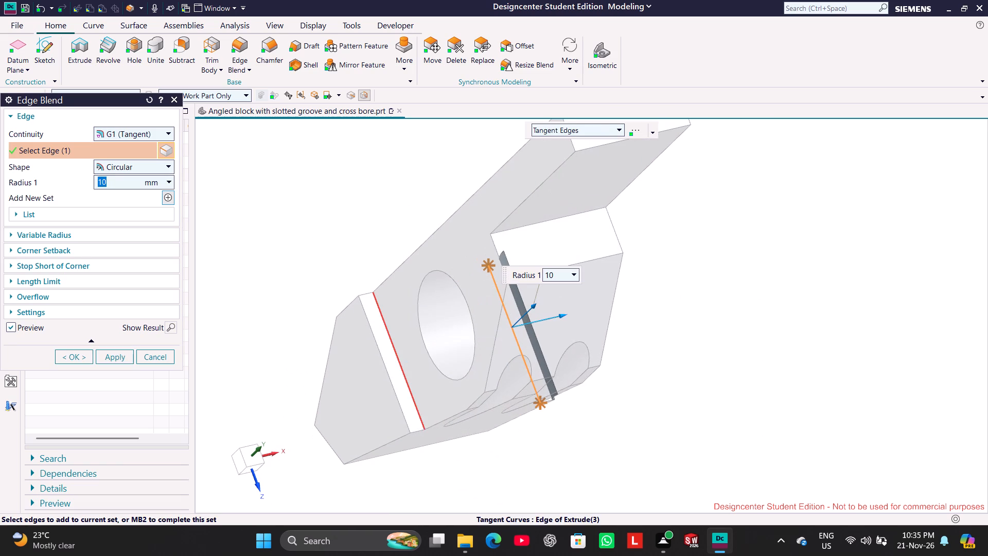
{"action": "left_click", "coordinate": [392, 340]}
{"action": "key", "text": "7"}
{"action": "key", "text": "Return"}
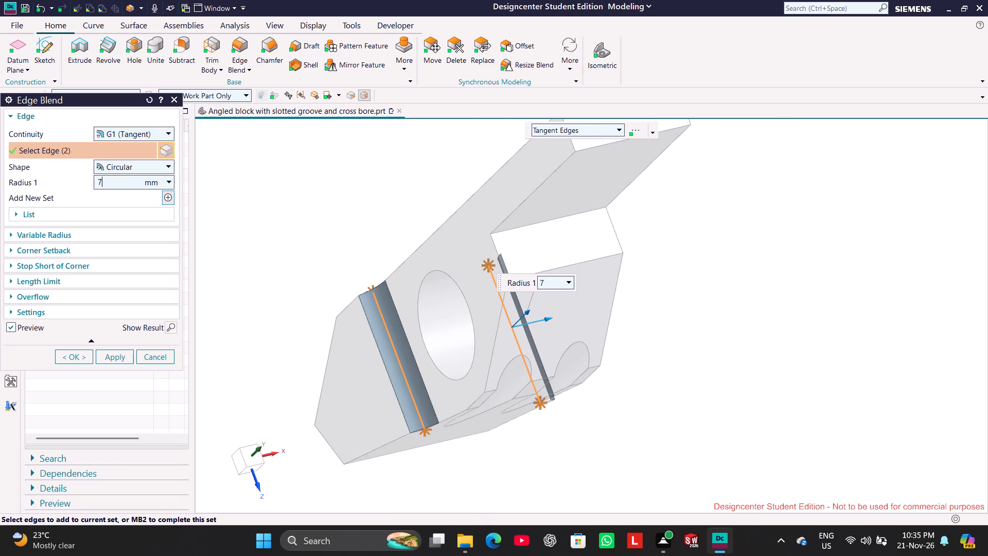
{"action": "left_click", "coordinate": [111, 357]}
{"action": "left_click", "coordinate": [147, 358]}
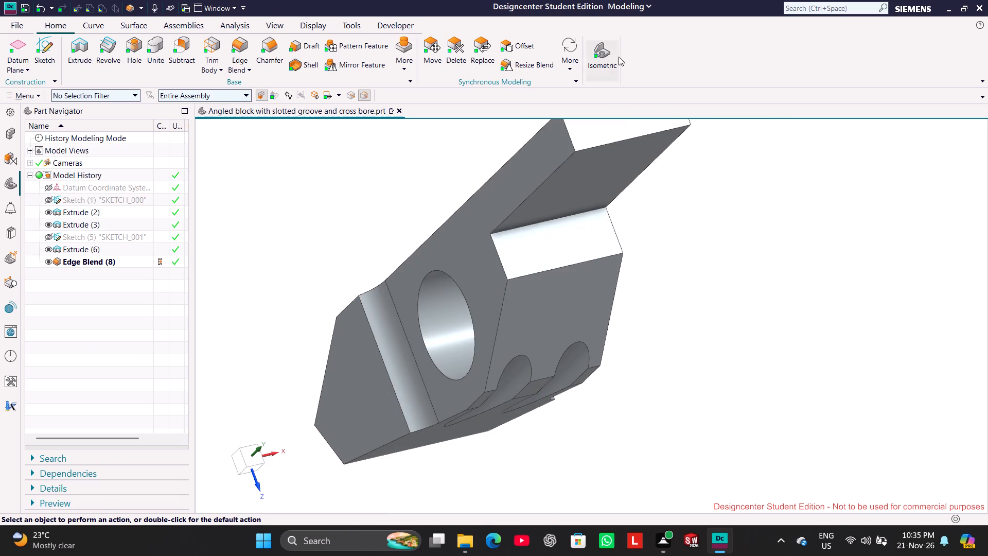
{"action": "left_click", "coordinate": [609, 53]}
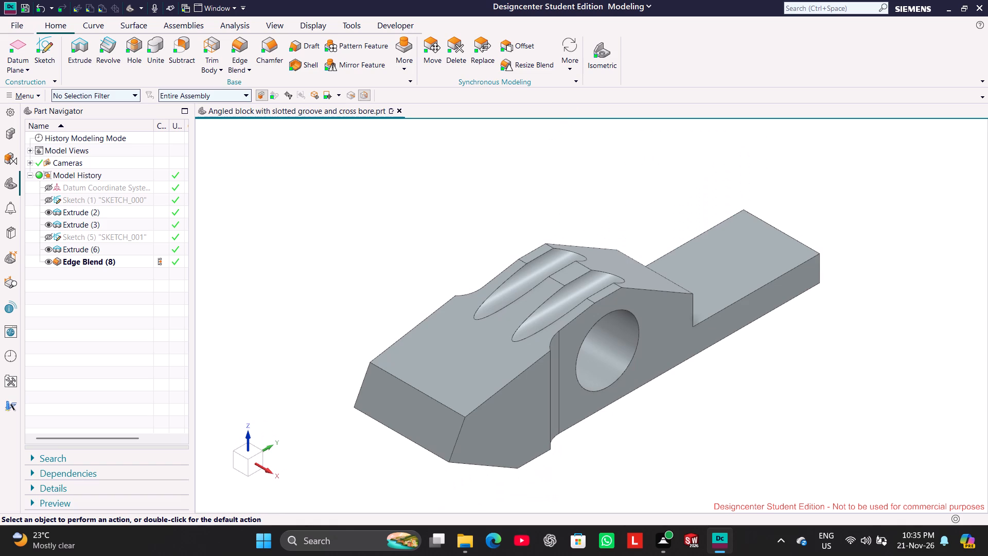
Start a new sketch on the Top principal plane.
{"action": "left_click", "coordinate": [45, 58]}
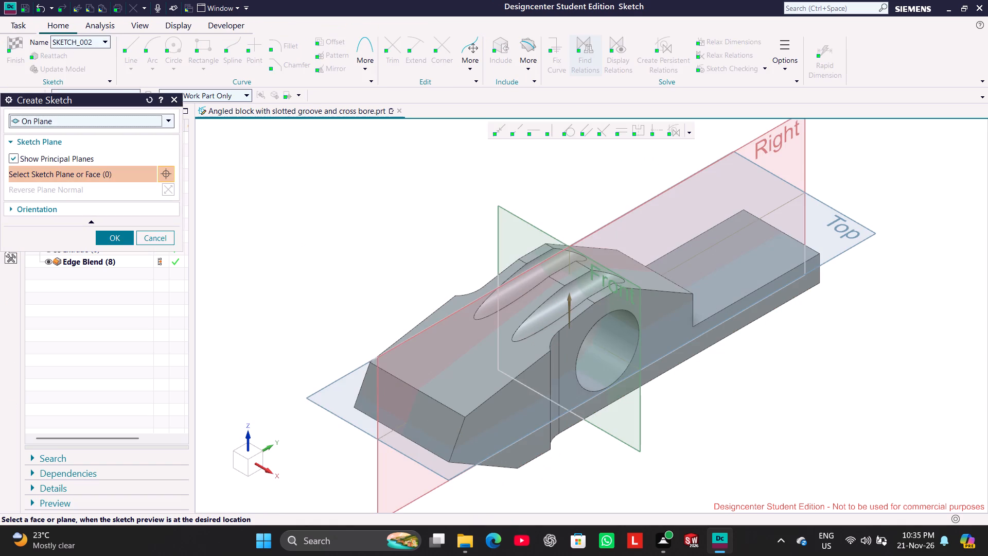
{"action": "left_click", "coordinate": [866, 235]}
{"action": "left_click", "coordinate": [118, 236]}
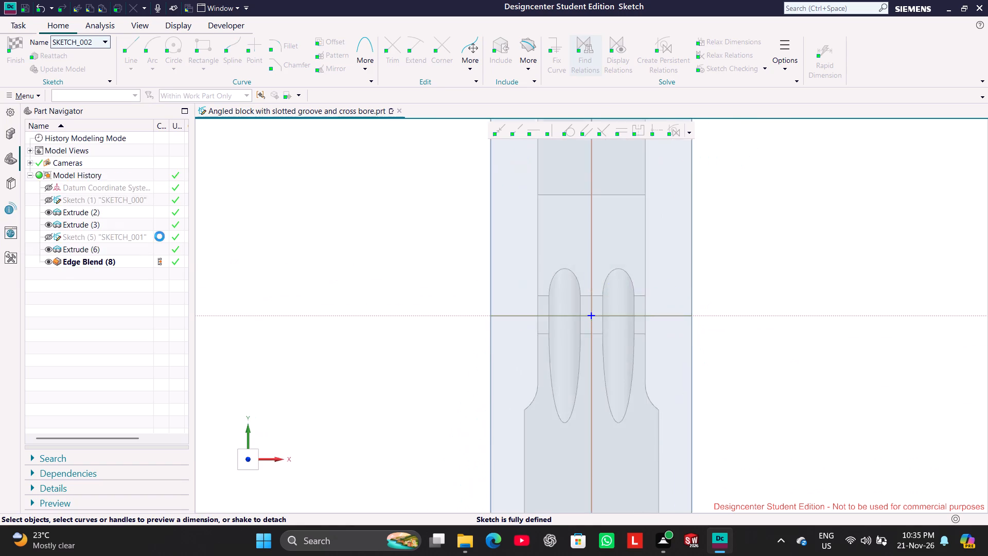
{"action": "left_click", "coordinate": [439, 285]}
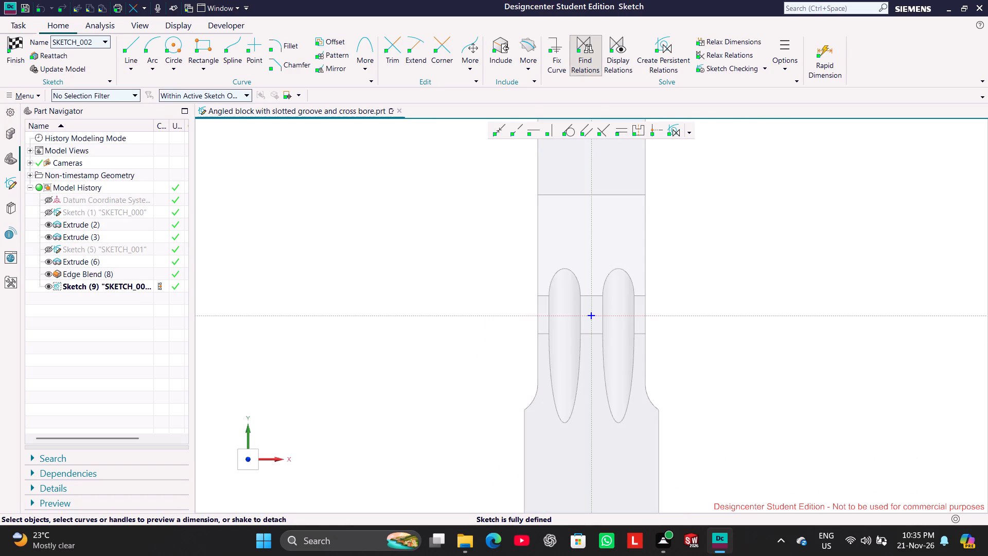
Draw two circles side by side on the wide nose below the grooves, about 8 mm on the right and 12 mm on the left.
{"action": "scroll", "coordinate": [770, 471], "scroll_direction": "up", "scroll_amount": 1}
{"action": "scroll", "coordinate": [767, 470], "scroll_direction": "down", "scroll_amount": 3}
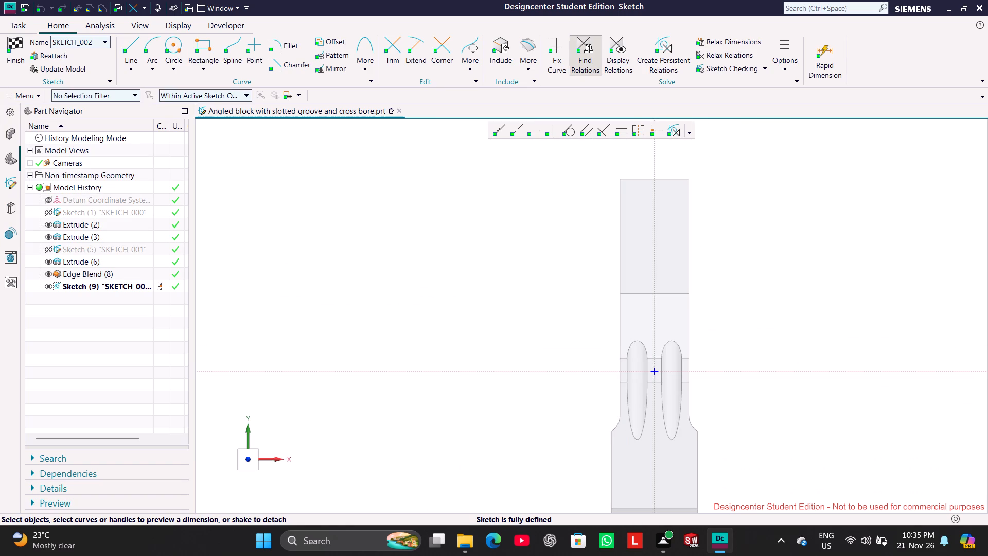
{"action": "middle_click_drag", "start_coordinate": [432, 315], "coordinate": [404, 239], "text": "shift"}
{"action": "scroll", "coordinate": [691, 421], "scroll_direction": "up", "scroll_amount": 2}
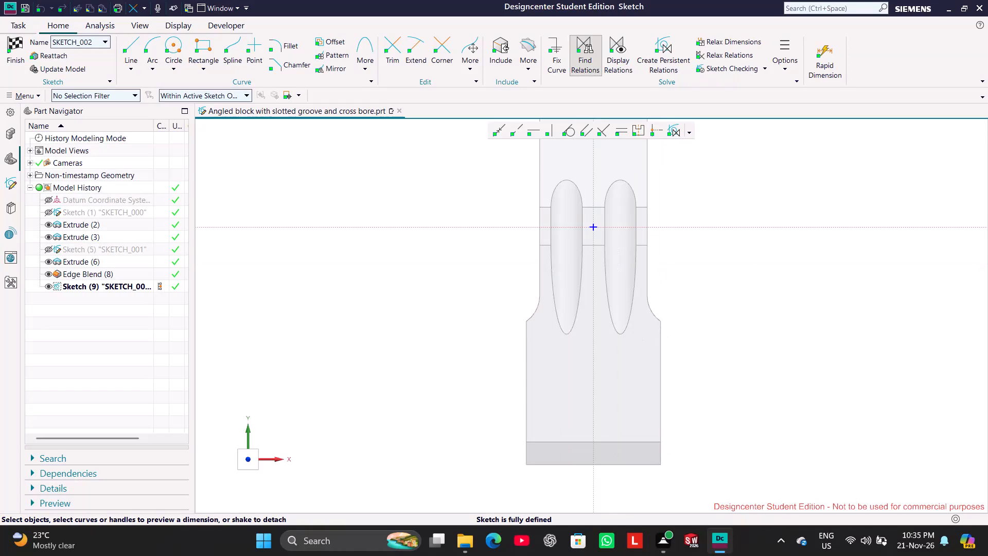
{"action": "scroll", "coordinate": [727, 413], "scroll_direction": "up", "scroll_amount": 1}
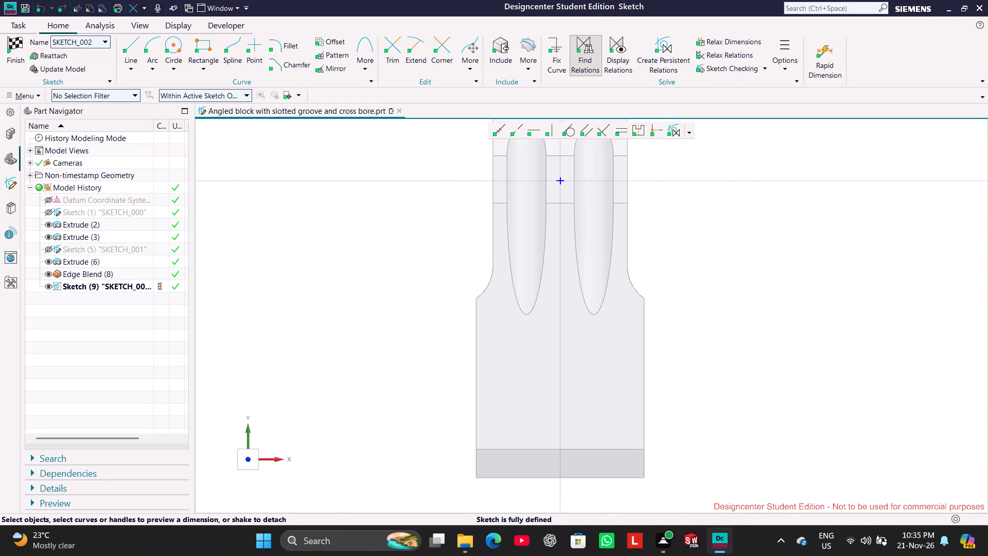
{"action": "middle_click_drag", "start_coordinate": [727, 413], "coordinate": [717, 403]}
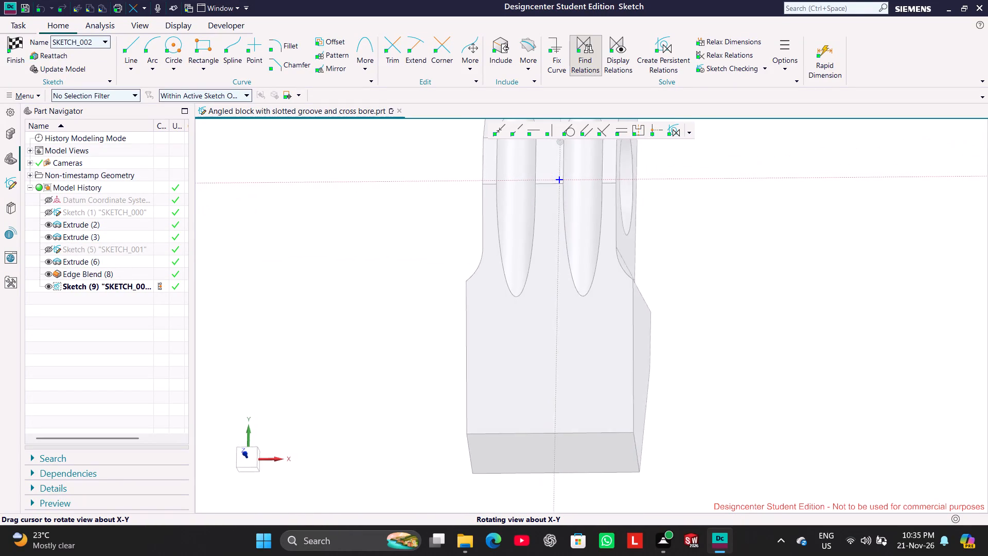
{"action": "middle_click_drag", "start_coordinate": [717, 403], "coordinate": [727, 403]}
{"action": "left_click", "coordinate": [250, 463]}
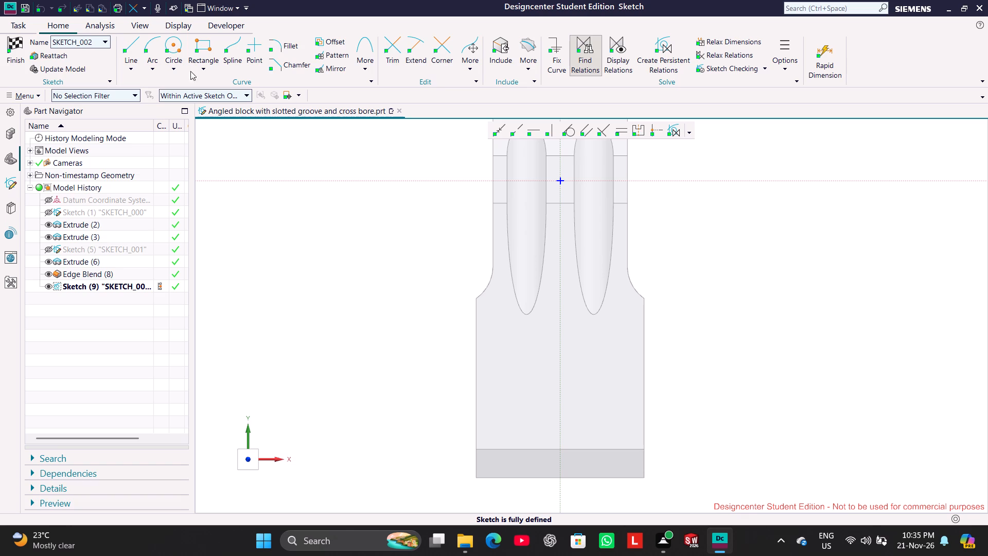
{"action": "left_click", "coordinate": [169, 40]}
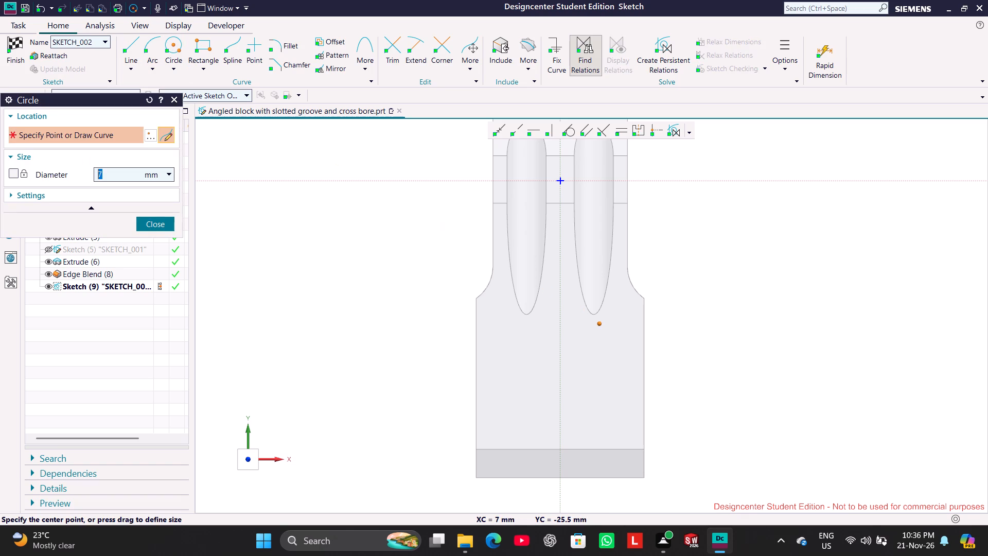
{"action": "left_click", "coordinate": [589, 345]}
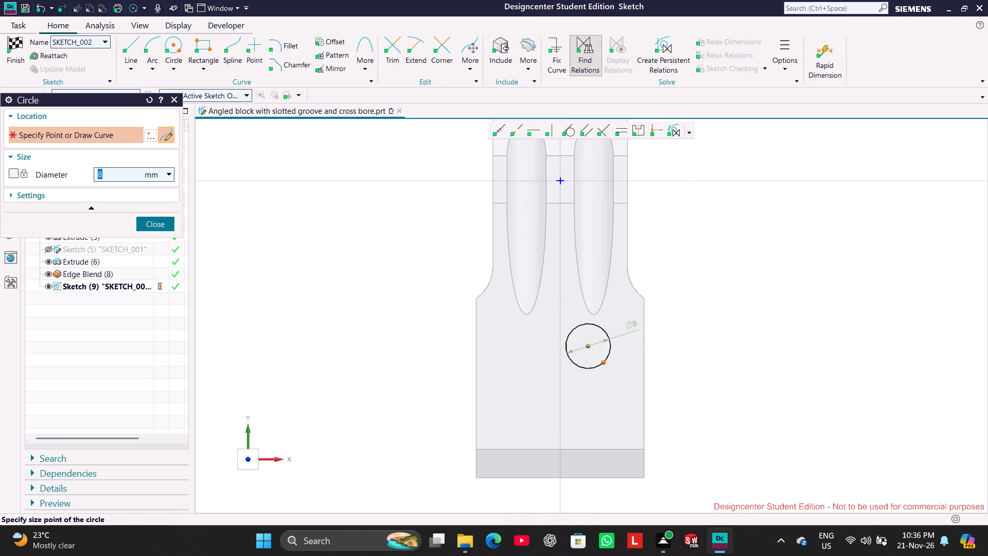
{"action": "left_click", "coordinate": [603, 361]}
{"action": "left_click", "coordinate": [518, 368]}
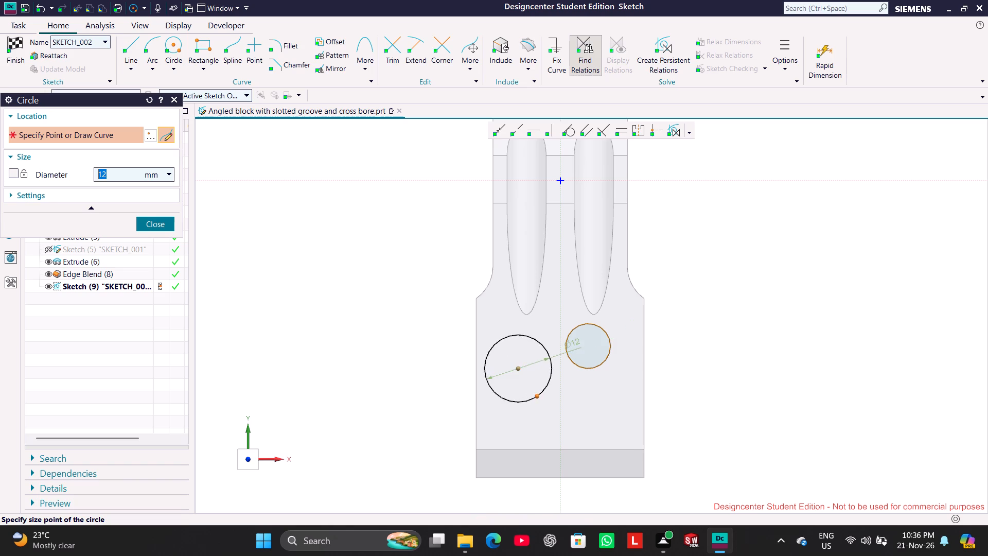
{"action": "left_click", "coordinate": [537, 396]}
{"action": "left_click", "coordinate": [159, 228]}
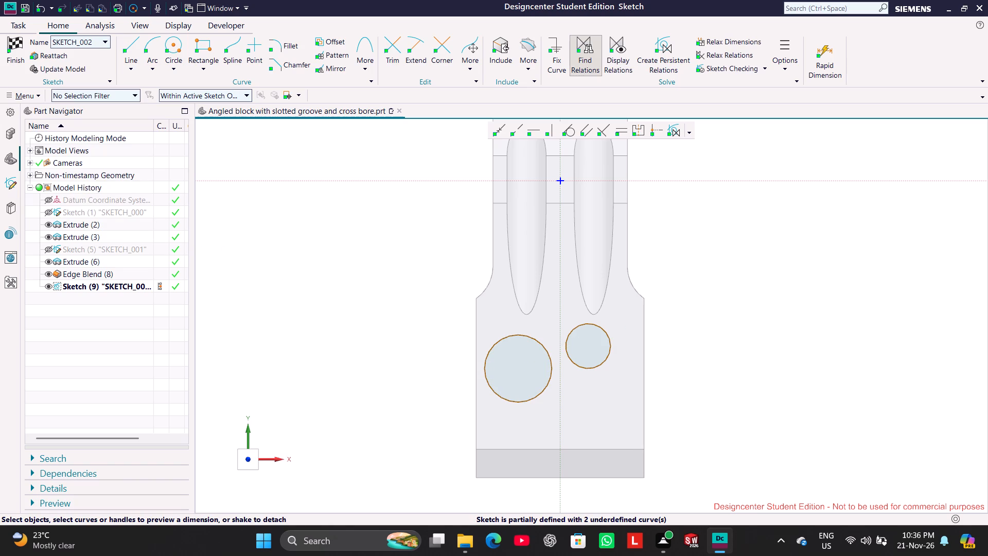
Set the smaller circle's diameter to 12 mm, scaling the entire sketch with it.
{"action": "left_click", "coordinate": [608, 332]}
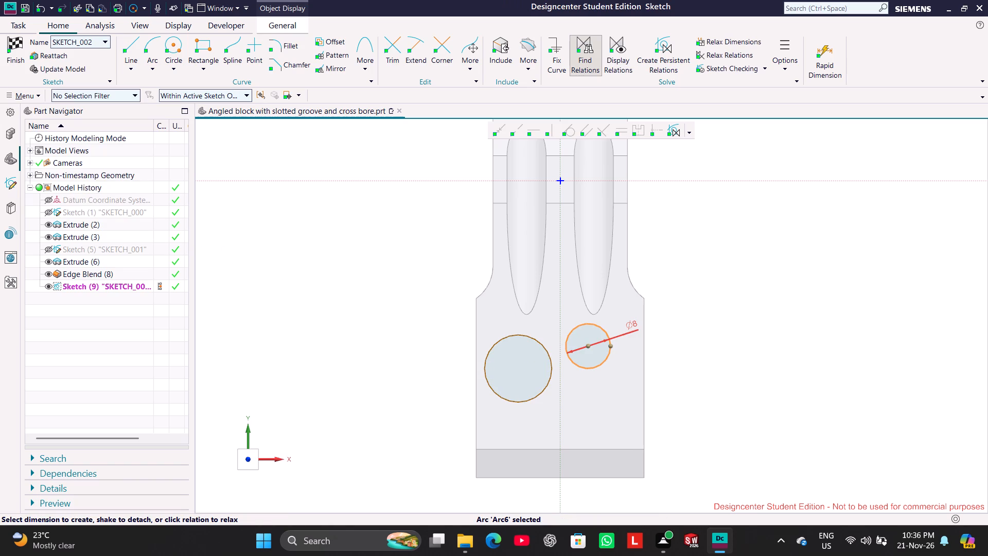
{"action": "double_click", "coordinate": [633, 323]}
{"action": "type", "text": "12"}
{"action": "key", "text": "Return"}
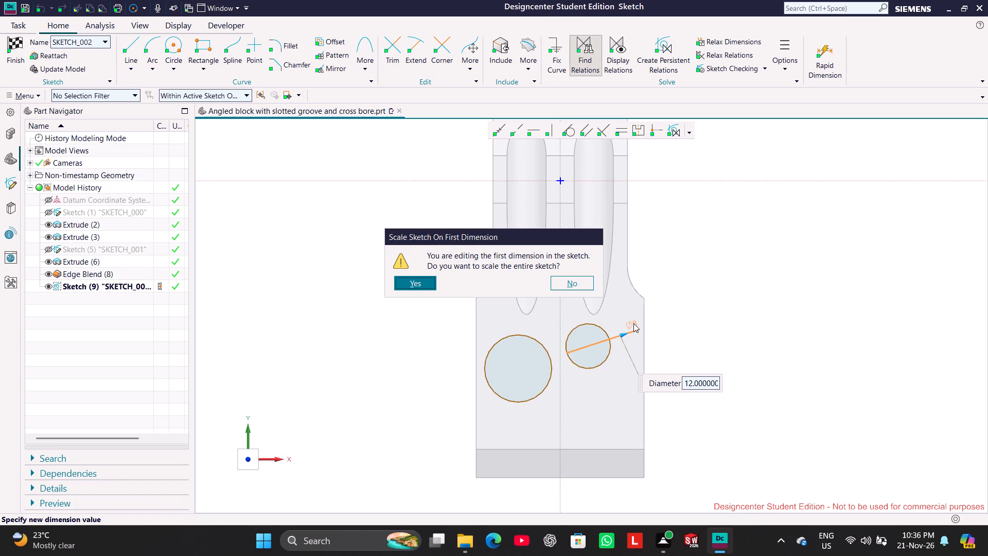
{"action": "left_click", "coordinate": [427, 288]}
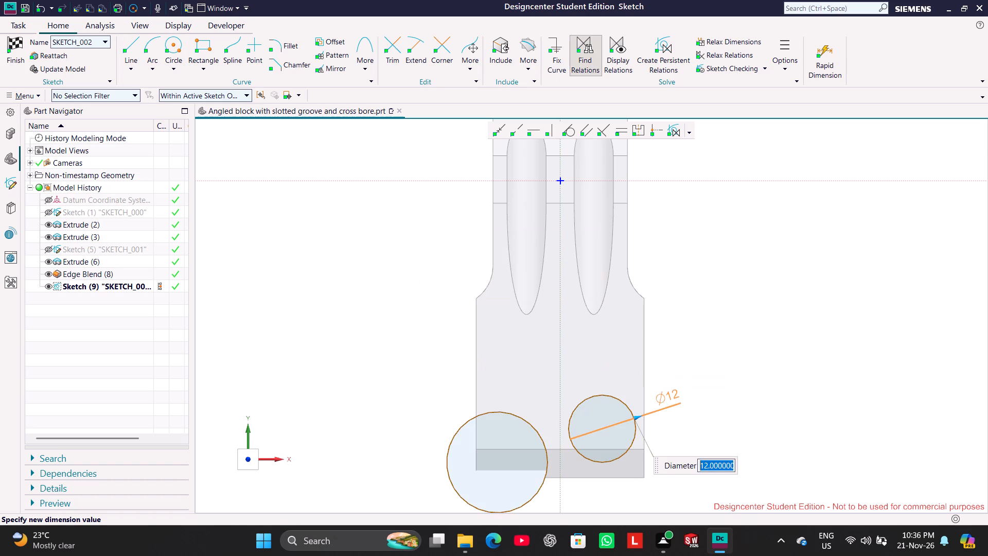
{"action": "left_click", "coordinate": [740, 286]}
Move both circles back up onto the nose, one on each side of the centreline, with the 12 mm circle higher.
{"action": "left_click_drag", "start_coordinate": [603, 395], "coordinate": [621, 334]}
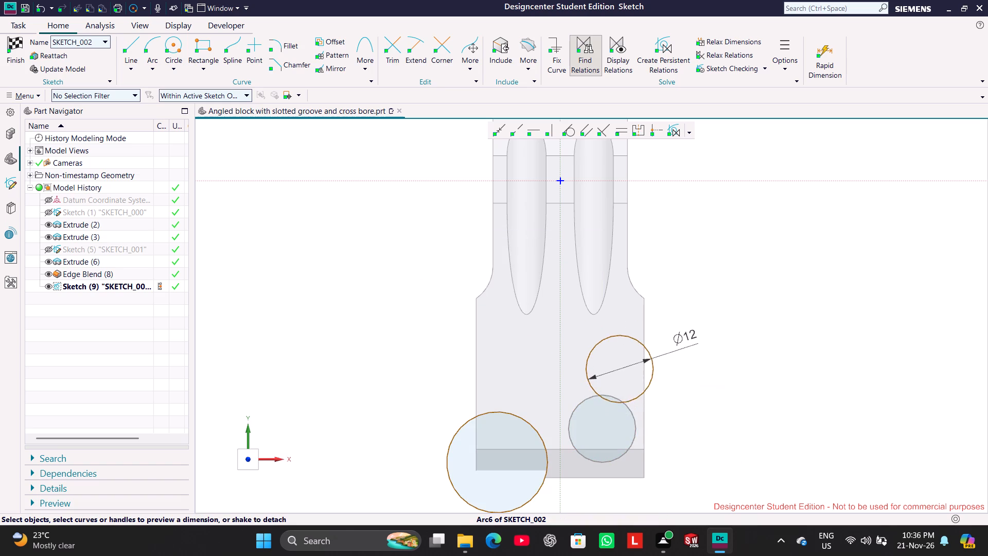
{"action": "left_click_drag", "start_coordinate": [621, 334], "coordinate": [609, 319]}
{"action": "left_click_drag", "start_coordinate": [493, 411], "coordinate": [509, 358]}
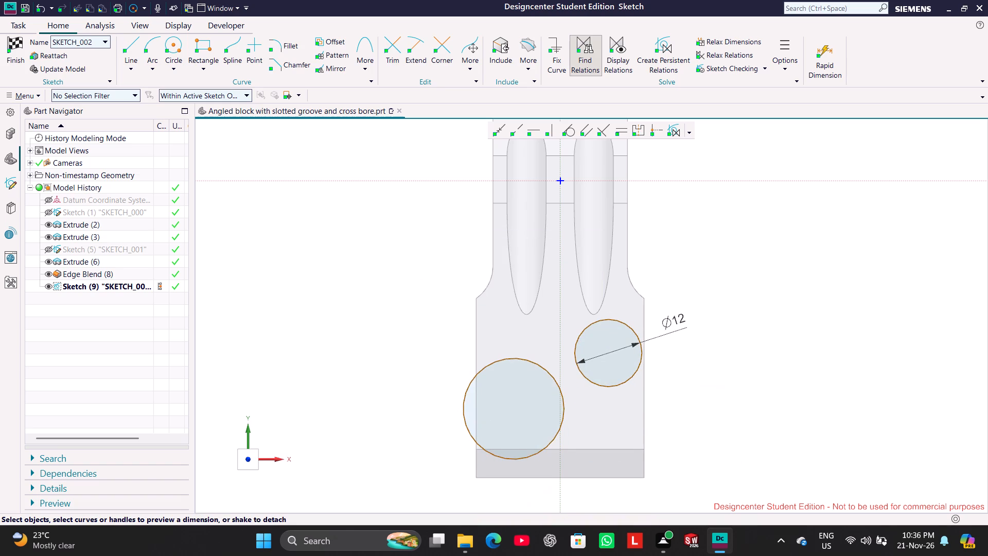
Make the two circles equal in size with an Equal relation.
{"action": "left_click", "coordinate": [605, 387]}
{"action": "left_click", "coordinate": [562, 416]}
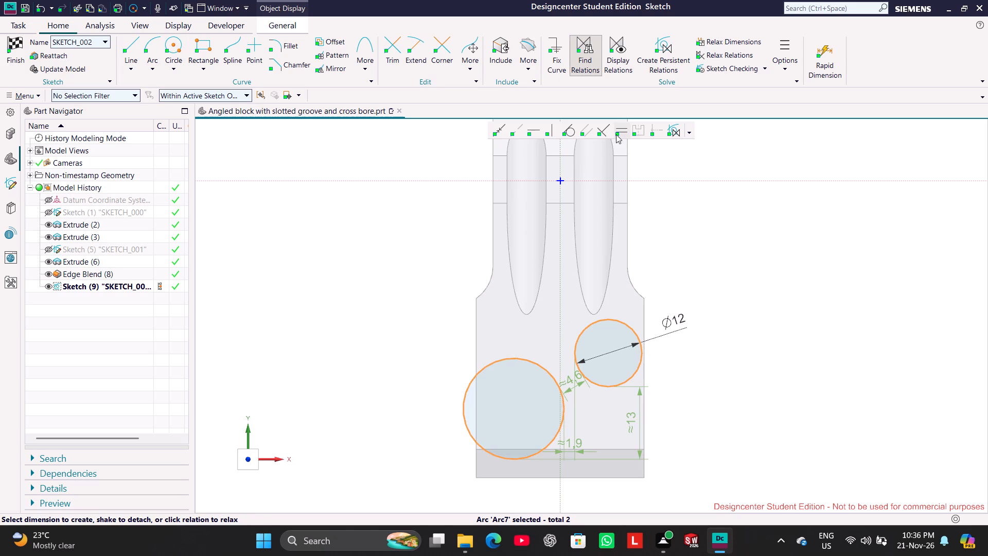
{"action": "left_click", "coordinate": [616, 133]}
{"action": "left_click", "coordinate": [358, 297]}
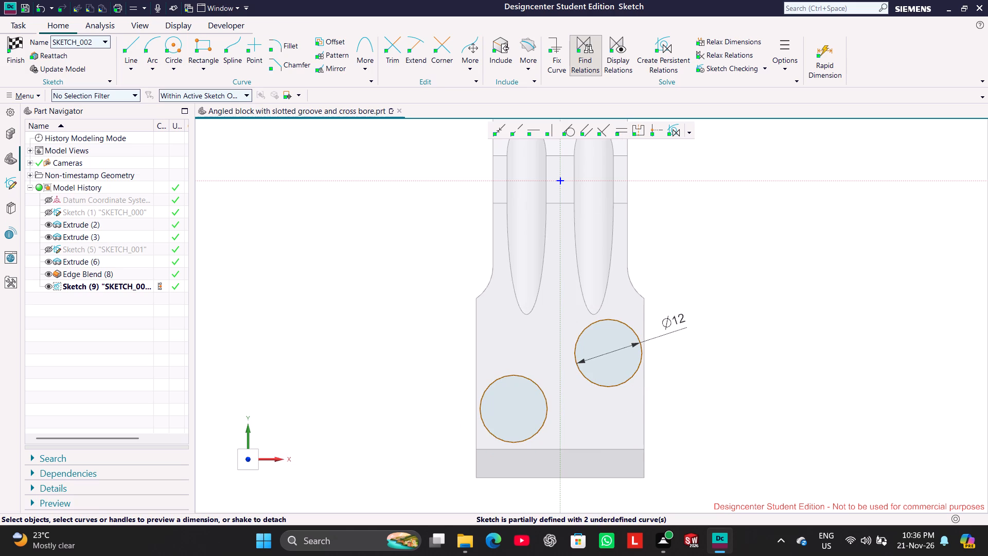
{"action": "left_click", "coordinate": [346, 349]}
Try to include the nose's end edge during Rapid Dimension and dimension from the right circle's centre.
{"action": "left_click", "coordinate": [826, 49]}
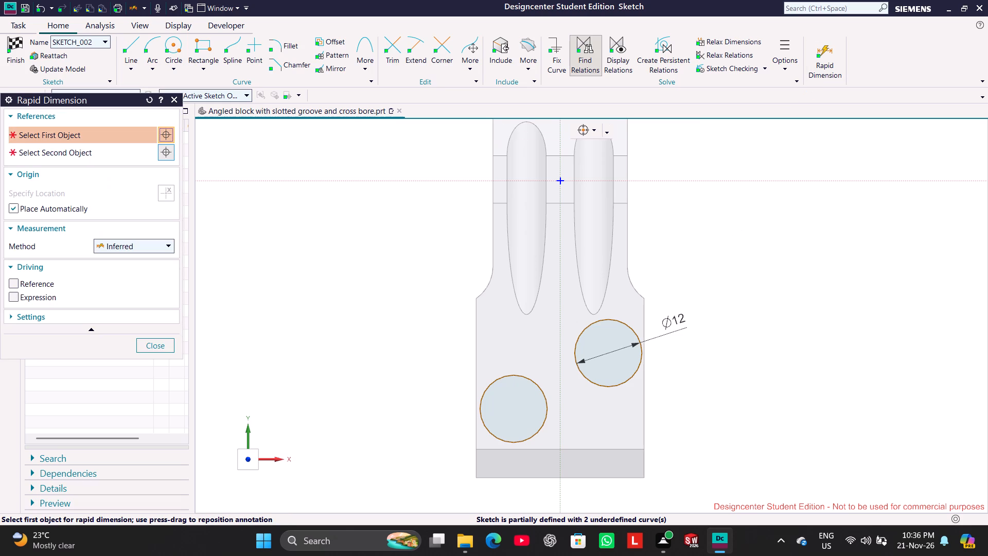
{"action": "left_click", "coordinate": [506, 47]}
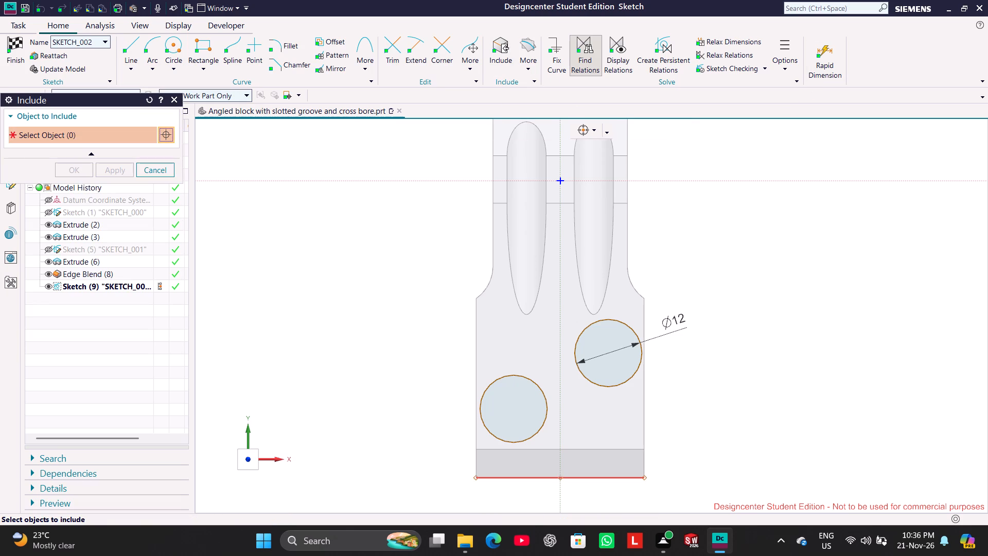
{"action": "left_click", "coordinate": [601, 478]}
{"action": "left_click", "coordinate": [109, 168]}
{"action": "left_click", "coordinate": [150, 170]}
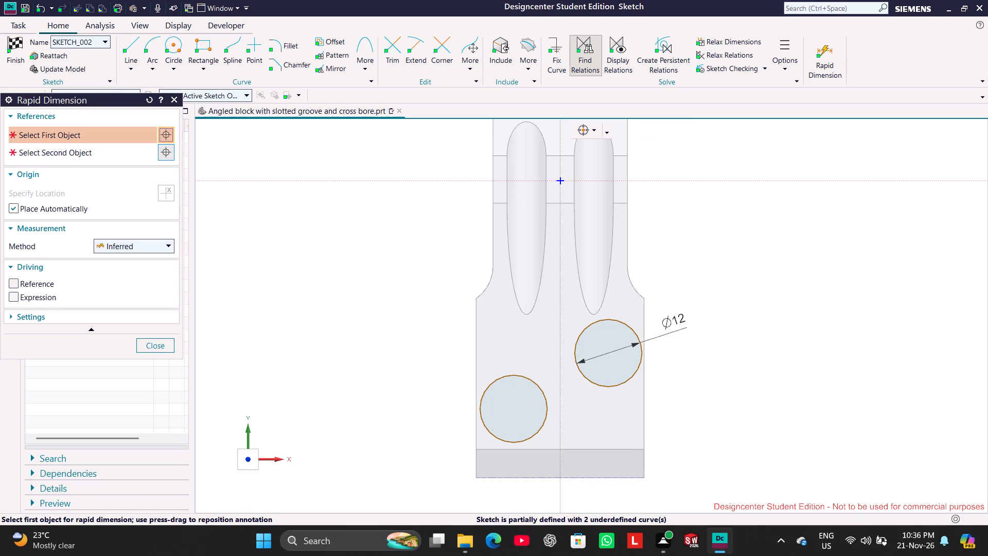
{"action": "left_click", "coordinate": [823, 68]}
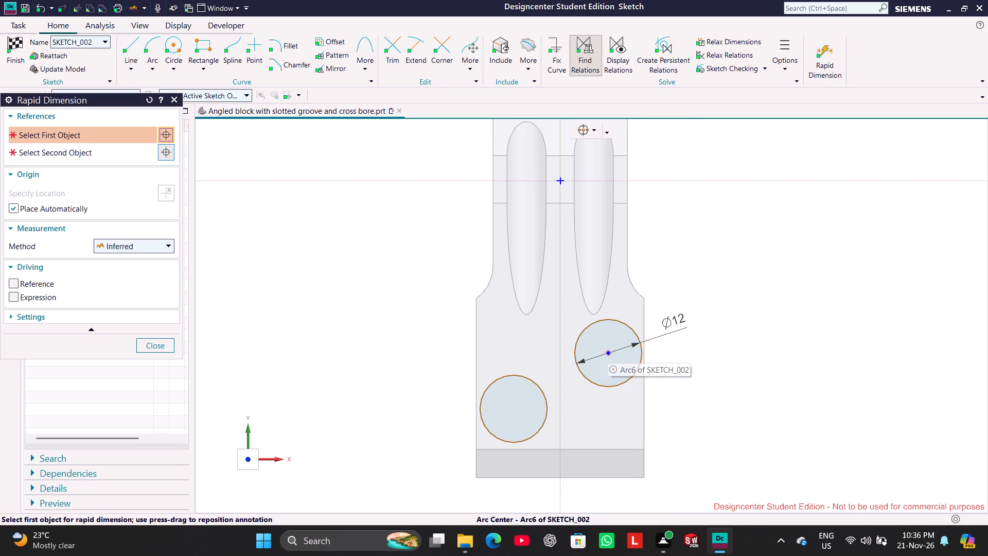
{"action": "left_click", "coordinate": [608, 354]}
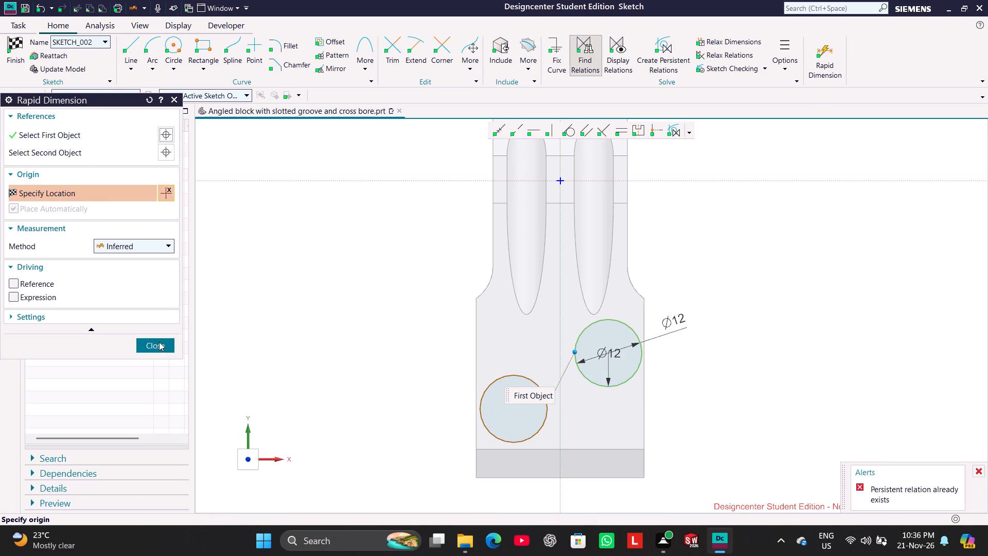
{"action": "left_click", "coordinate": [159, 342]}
Include the nose's outermost end edge in the sketch as reference geometry.
{"action": "left_click", "coordinate": [503, 49]}
{"action": "left_click", "coordinate": [590, 473]}
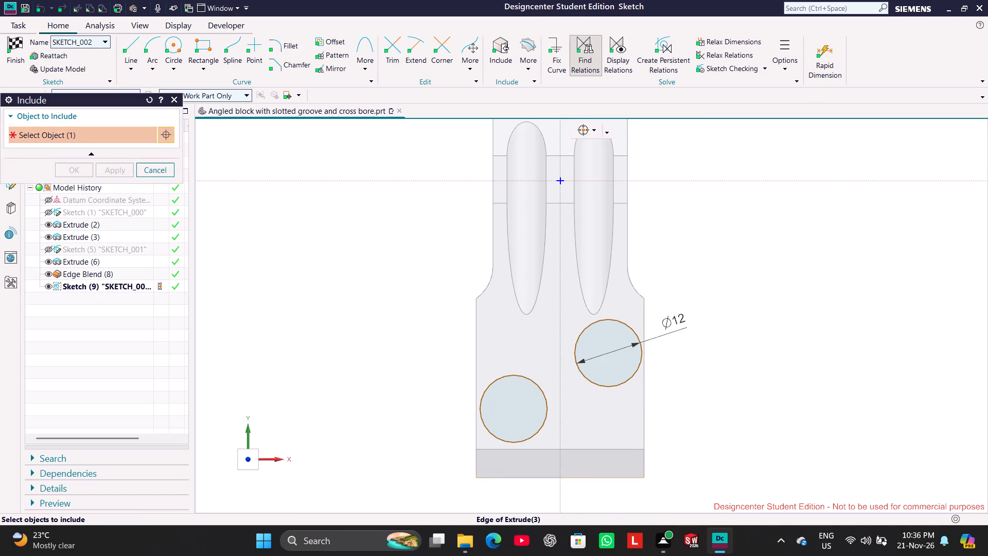
{"action": "left_click", "coordinate": [122, 165]}
{"action": "left_click", "coordinate": [151, 167]}
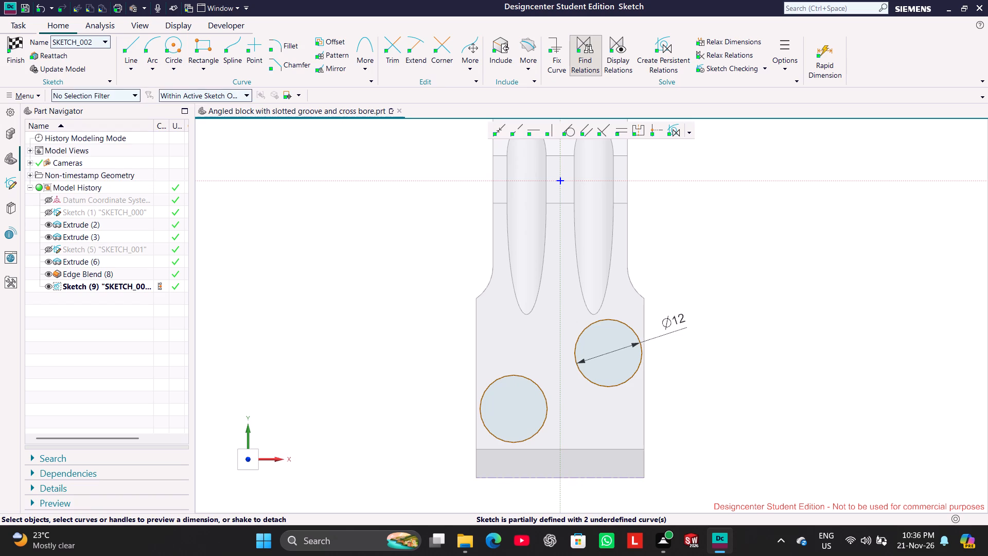
Dimension the distance from the right circle's centre to the included end edge, placing it outside the part on that side.
{"action": "left_click", "coordinate": [819, 59]}
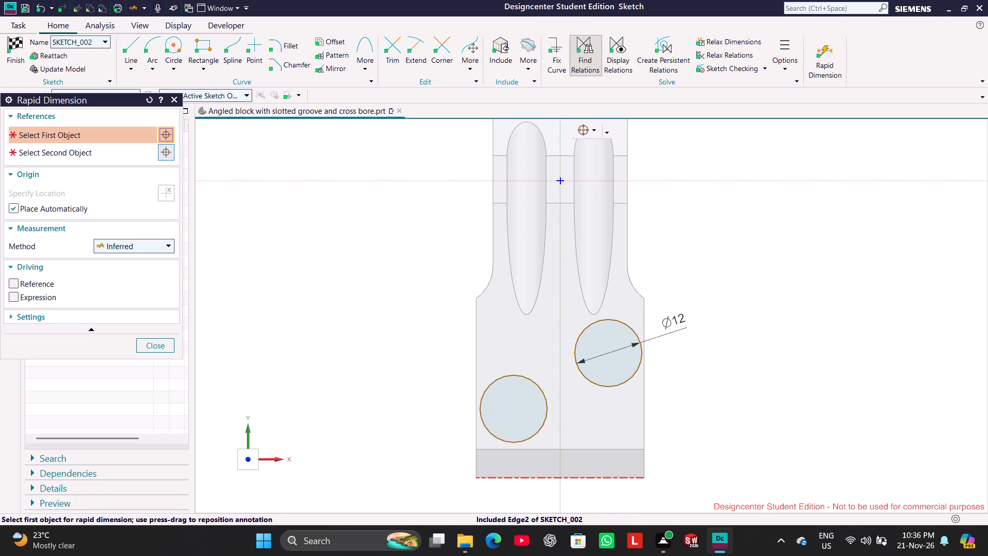
{"action": "left_click", "coordinate": [608, 350]}
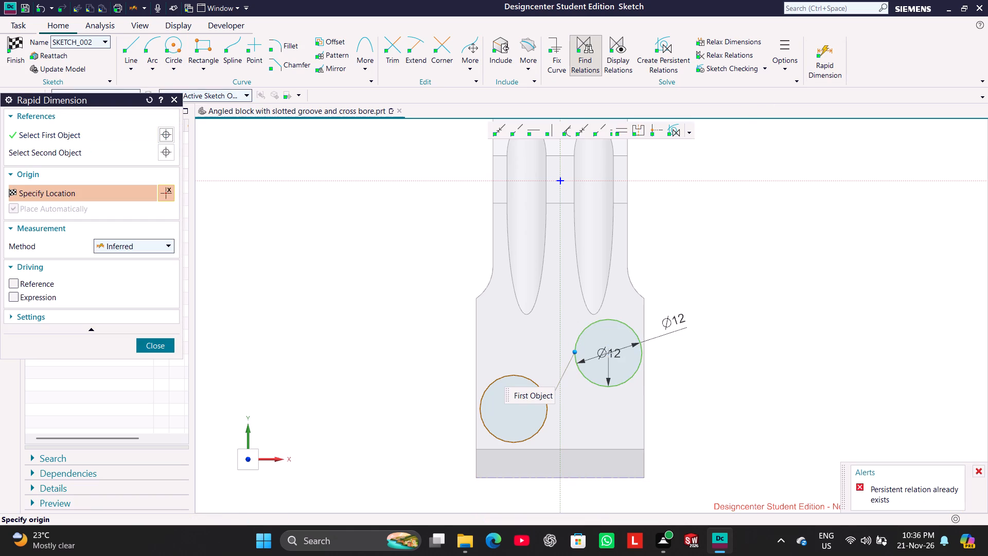
{"action": "left_click", "coordinate": [624, 479]}
{"action": "left_click_drag", "start_coordinate": [619, 413], "coordinate": [662, 406]}
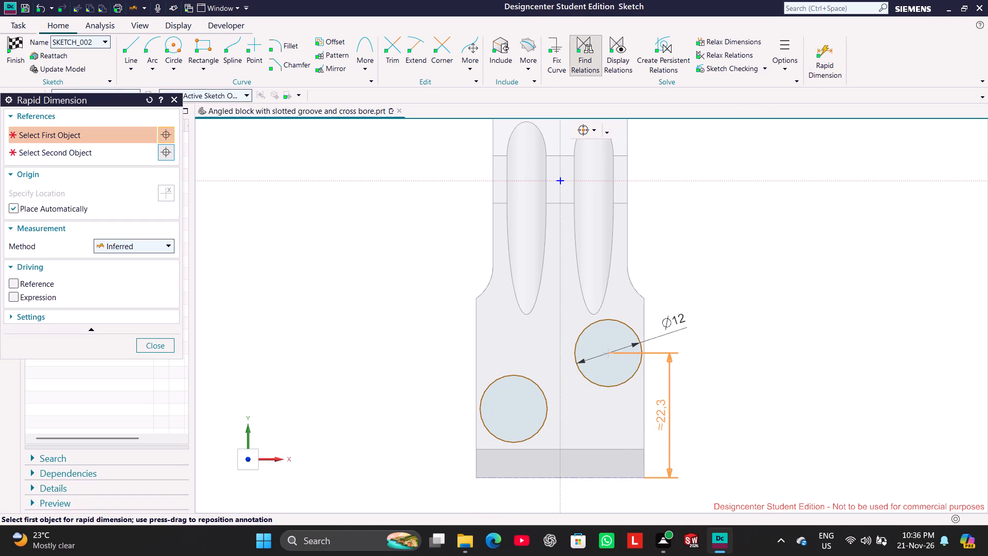
{"action": "left_click_drag", "start_coordinate": [662, 406], "coordinate": [671, 410]}
{"action": "double_click", "coordinate": [667, 412]}
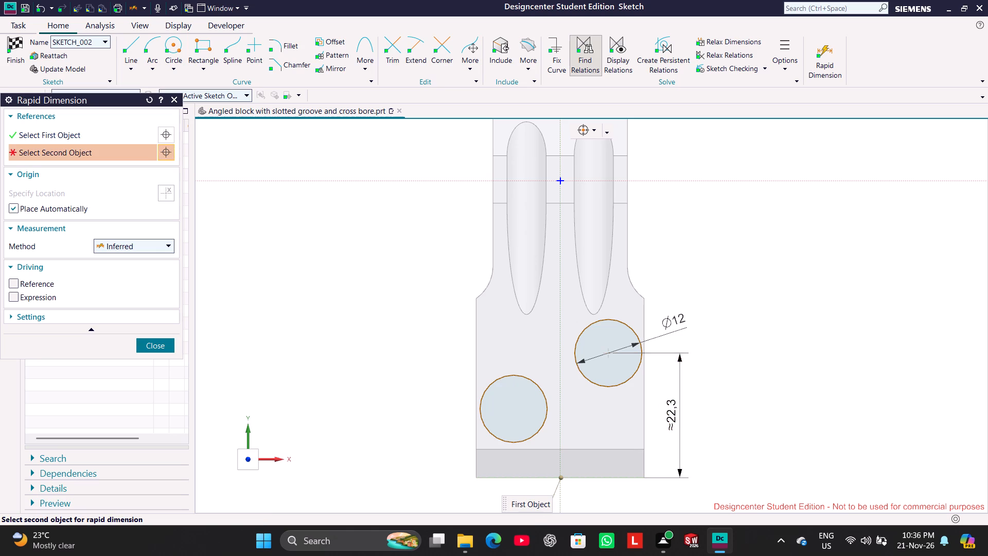
{"action": "double_click", "coordinate": [671, 412]}
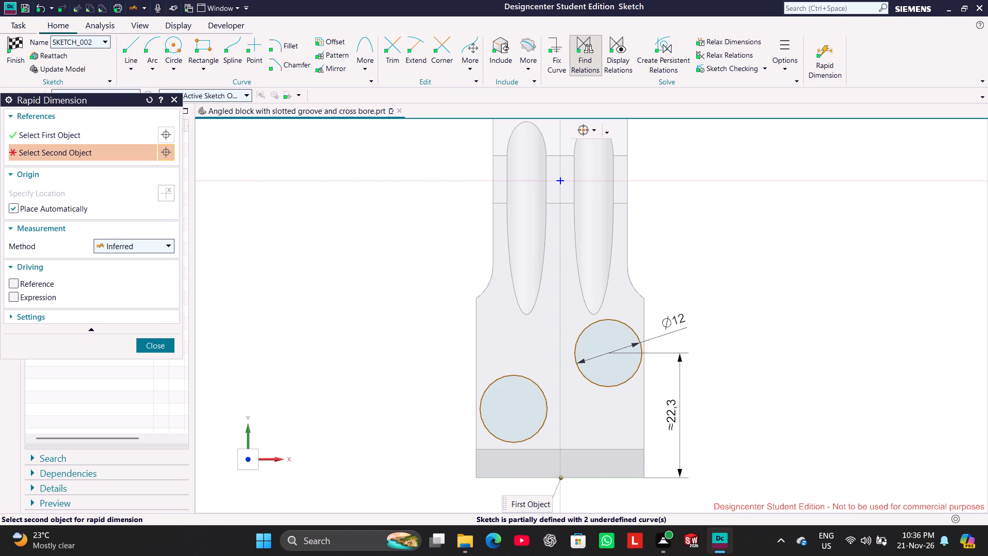
Dimension the distance from the left circle's centre to the included end edge, placing it outside the part on the left.
{"action": "left_click", "coordinate": [514, 410]}
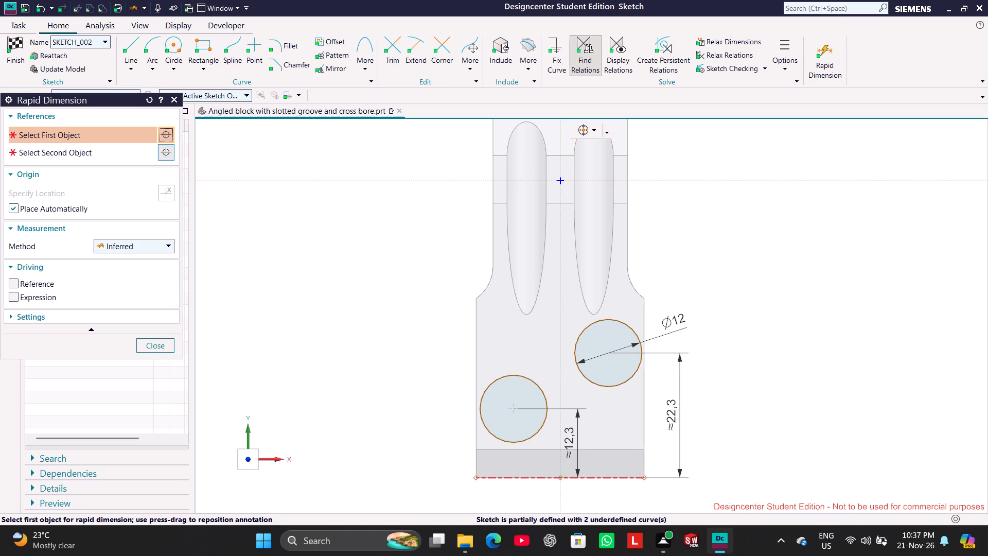
{"action": "left_click_drag", "start_coordinate": [568, 442], "coordinate": [409, 442]}
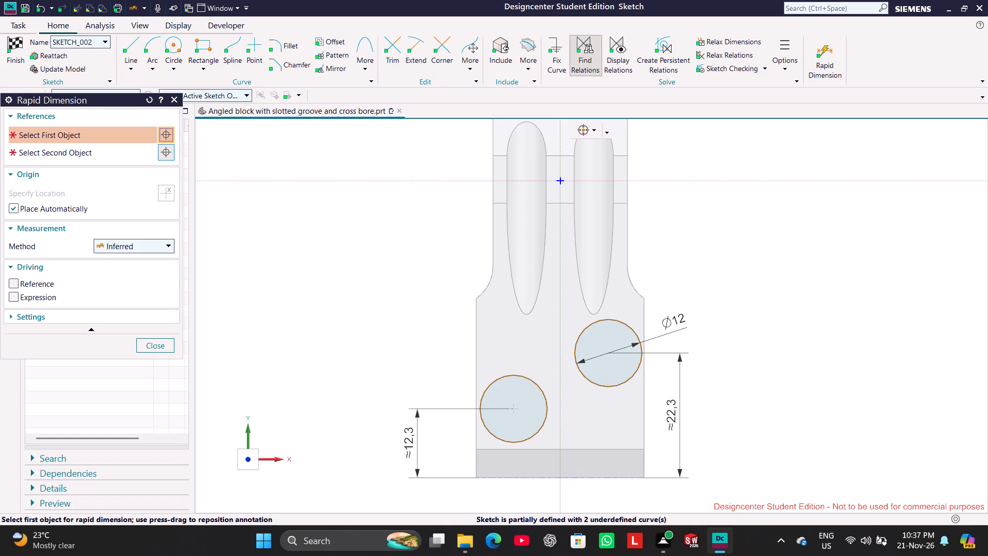
{"action": "left_click", "coordinate": [166, 342]}
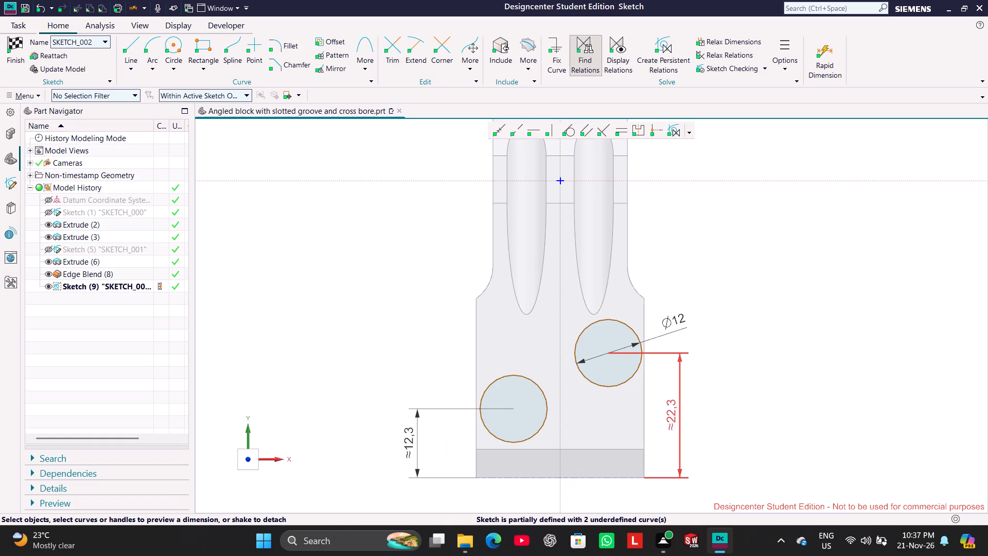
Set the distance from the right circle's centre to the included end edge to 16 mm.
{"action": "double_click", "coordinate": [670, 416]}
{"action": "type", "text": "16"}
{"action": "key", "text": "Return"}
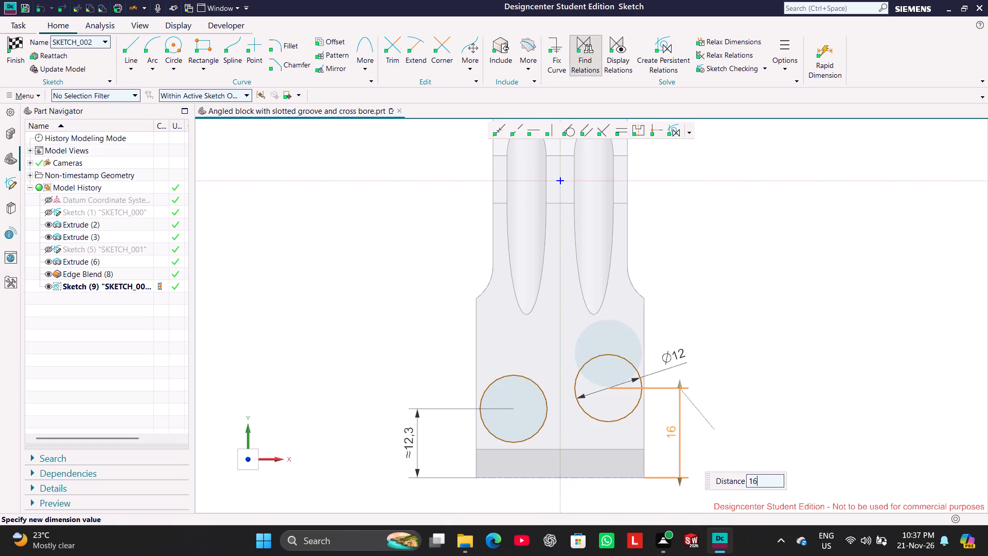
{"action": "left_click", "coordinate": [780, 314]}
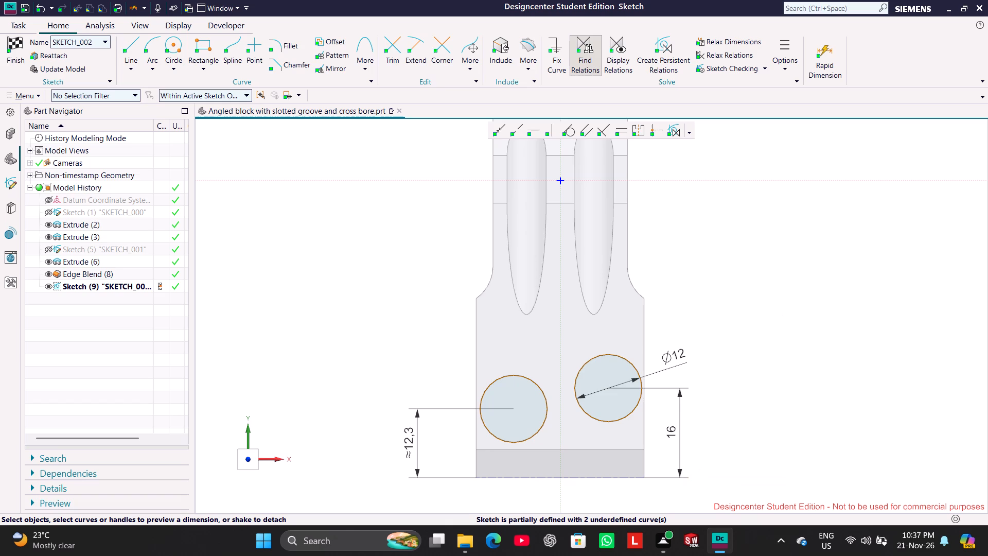
Dimension the horizontal distance between the two circles' centres, placing it outside the part beyond the end edge.
{"action": "left_click", "coordinate": [834, 62]}
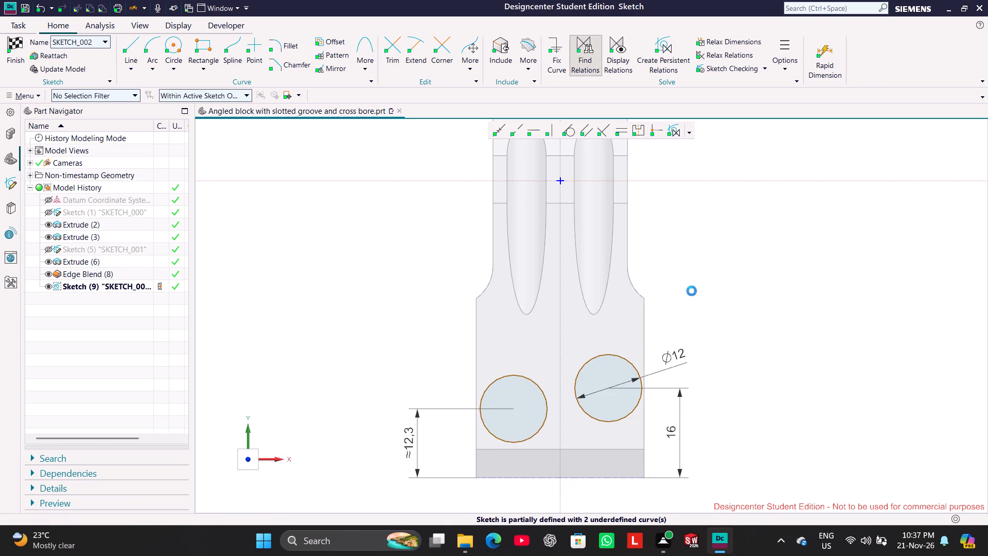
{"action": "left_click", "coordinate": [607, 386]}
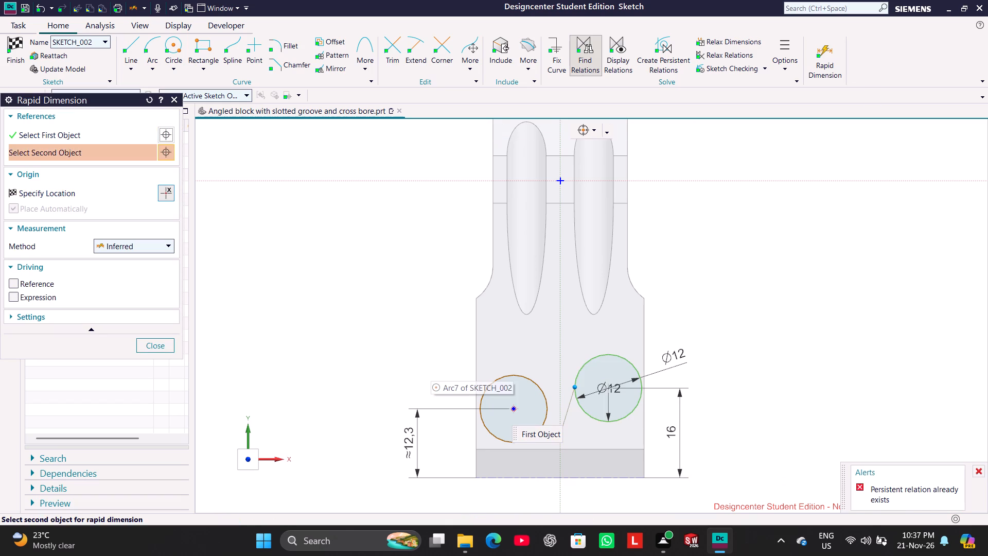
{"action": "left_click", "coordinate": [513, 408]}
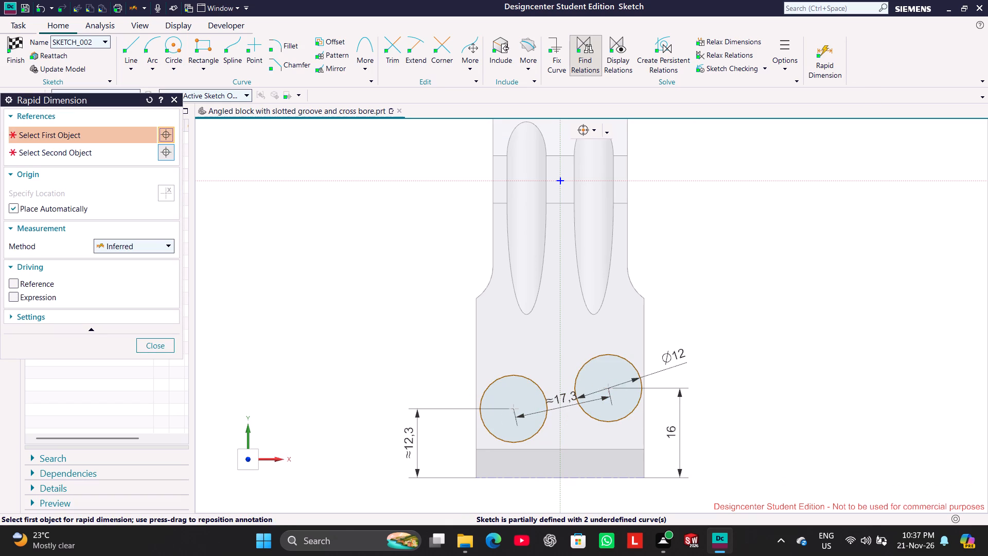
{"action": "left_click", "coordinate": [150, 346]}
{"action": "left_click", "coordinate": [556, 407]}
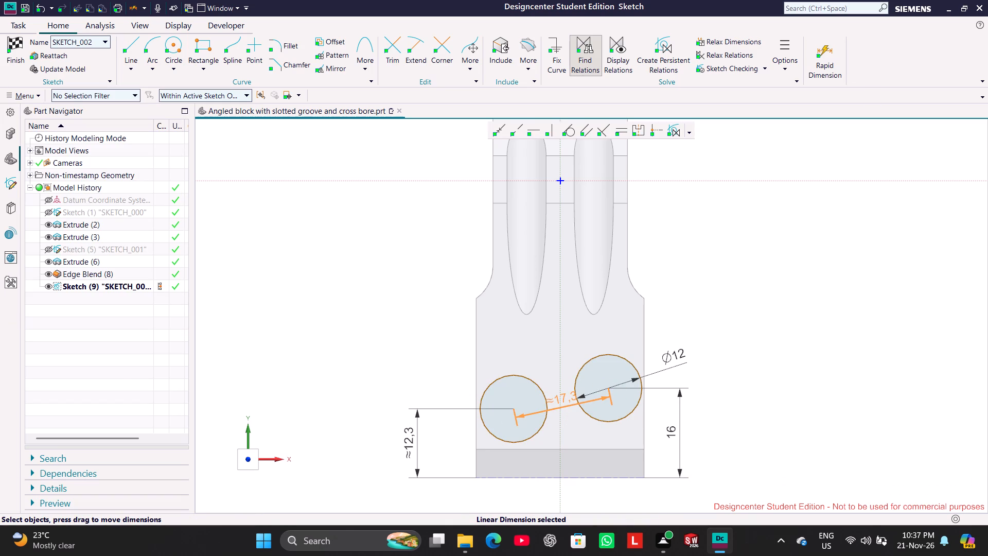
{"action": "right_click", "coordinate": [559, 401]}
{"action": "left_click", "coordinate": [564, 387]}
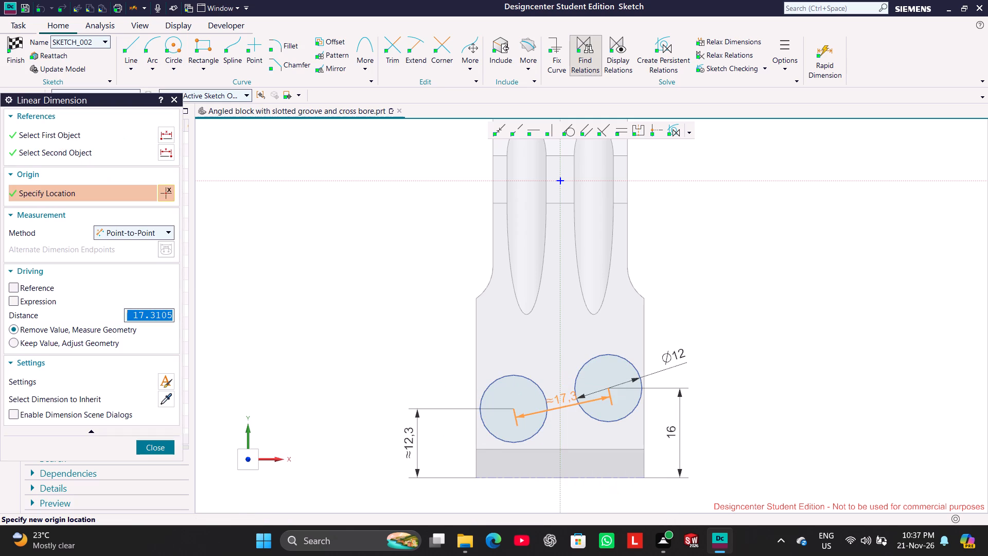
{"action": "left_click", "coordinate": [167, 231]}
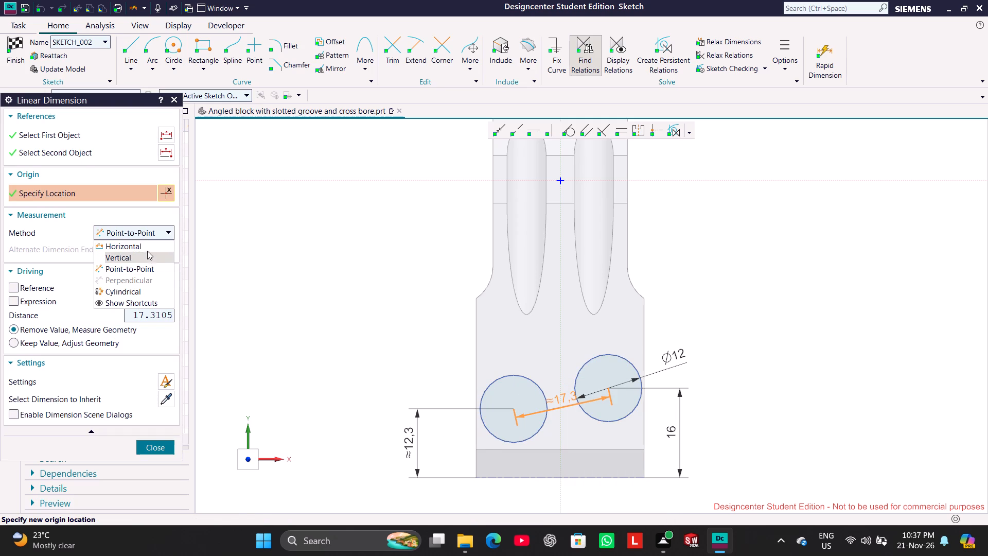
{"action": "left_click", "coordinate": [146, 246]}
{"action": "left_click", "coordinate": [156, 446]}
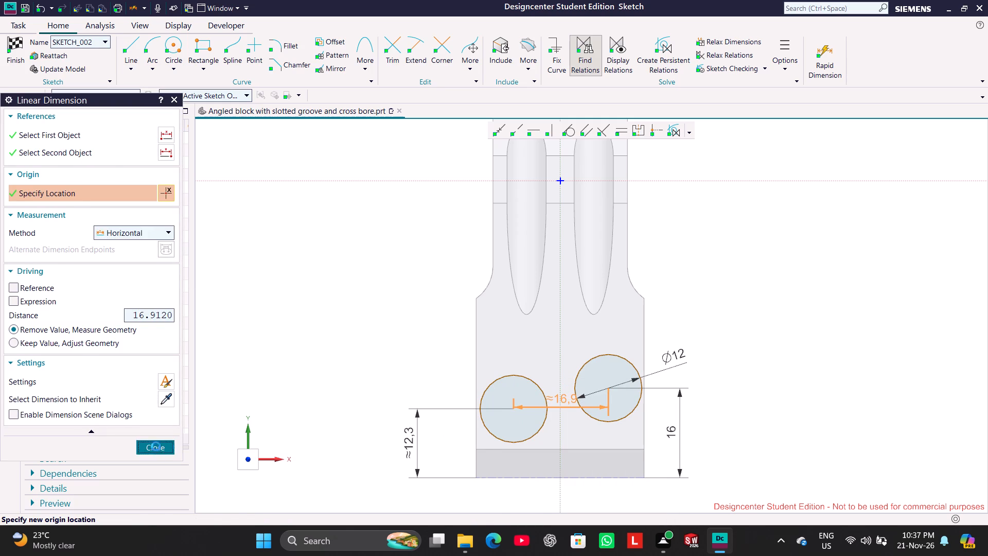
{"action": "left_click_drag", "start_coordinate": [561, 403], "coordinate": [552, 494]}
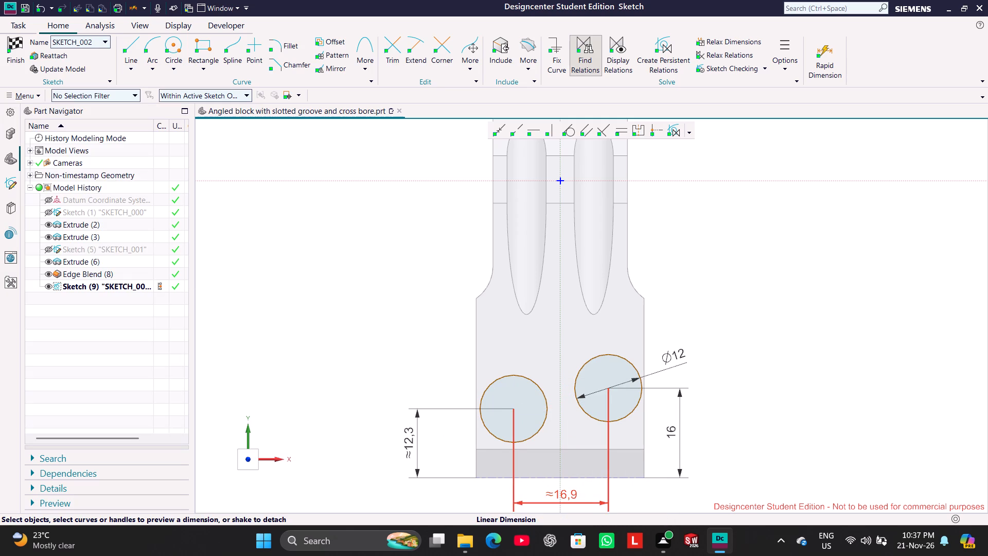
Set the horizontal distance between the two circles' centres to 12 mm.
{"action": "double_click", "coordinate": [561, 495]}
{"action": "type", "text": "12"}
{"action": "key", "text": "Return"}
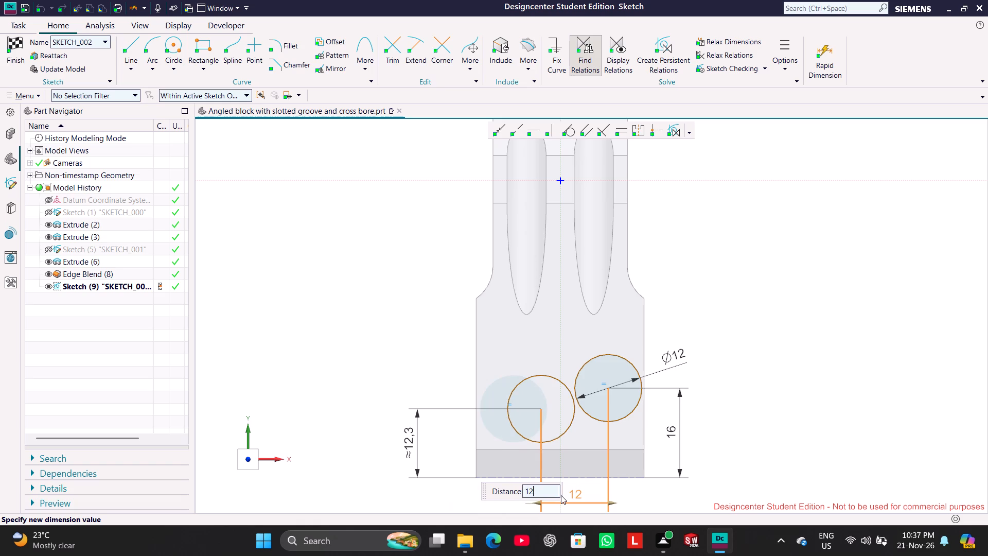
{"action": "left_click", "coordinate": [781, 312]}
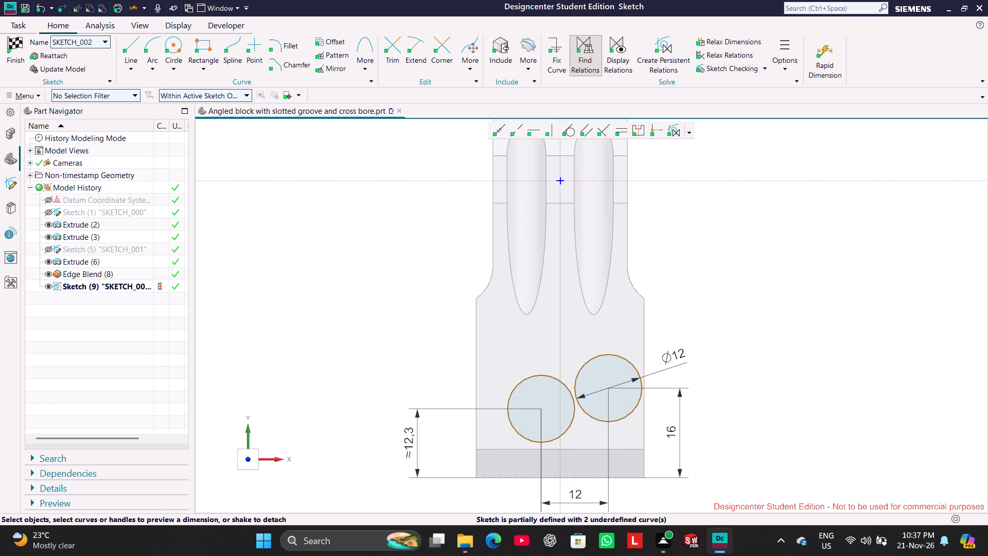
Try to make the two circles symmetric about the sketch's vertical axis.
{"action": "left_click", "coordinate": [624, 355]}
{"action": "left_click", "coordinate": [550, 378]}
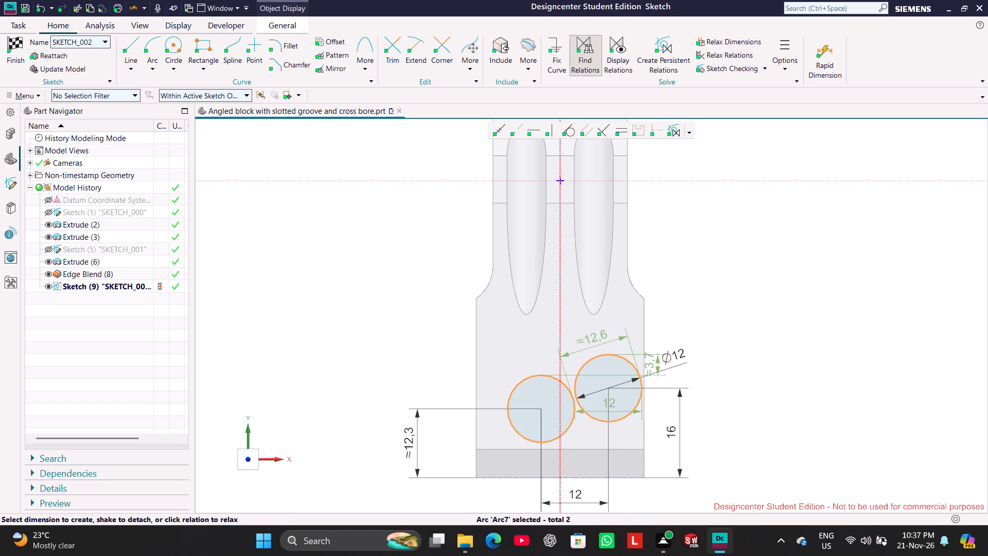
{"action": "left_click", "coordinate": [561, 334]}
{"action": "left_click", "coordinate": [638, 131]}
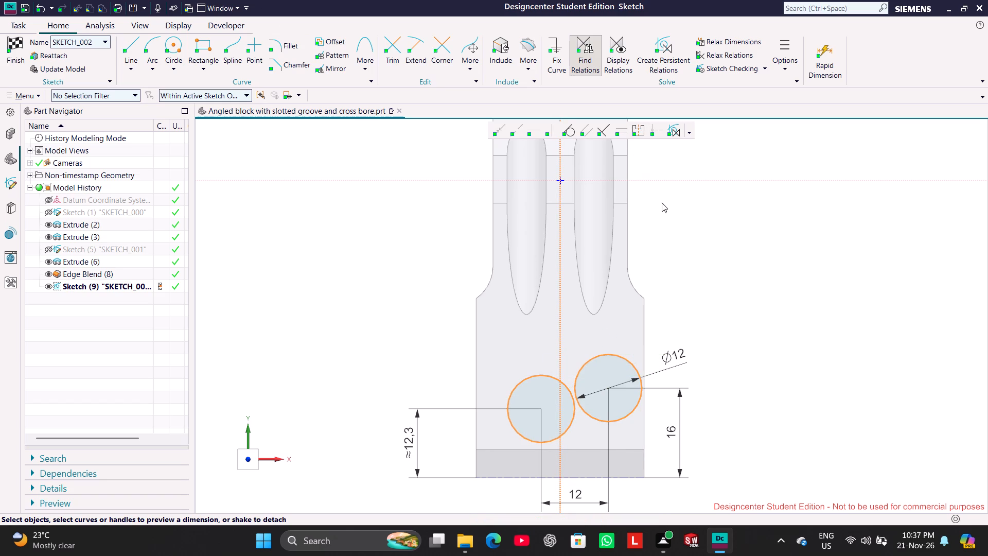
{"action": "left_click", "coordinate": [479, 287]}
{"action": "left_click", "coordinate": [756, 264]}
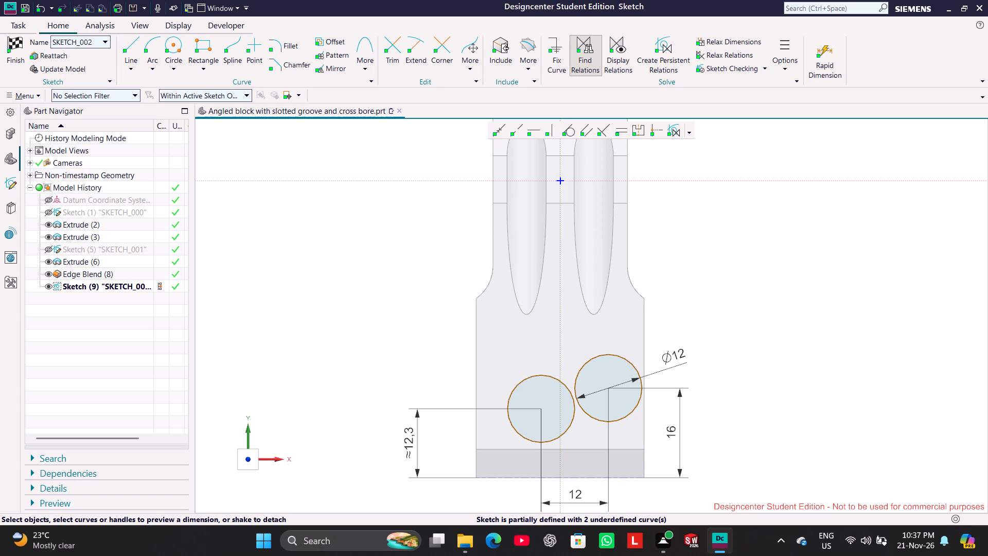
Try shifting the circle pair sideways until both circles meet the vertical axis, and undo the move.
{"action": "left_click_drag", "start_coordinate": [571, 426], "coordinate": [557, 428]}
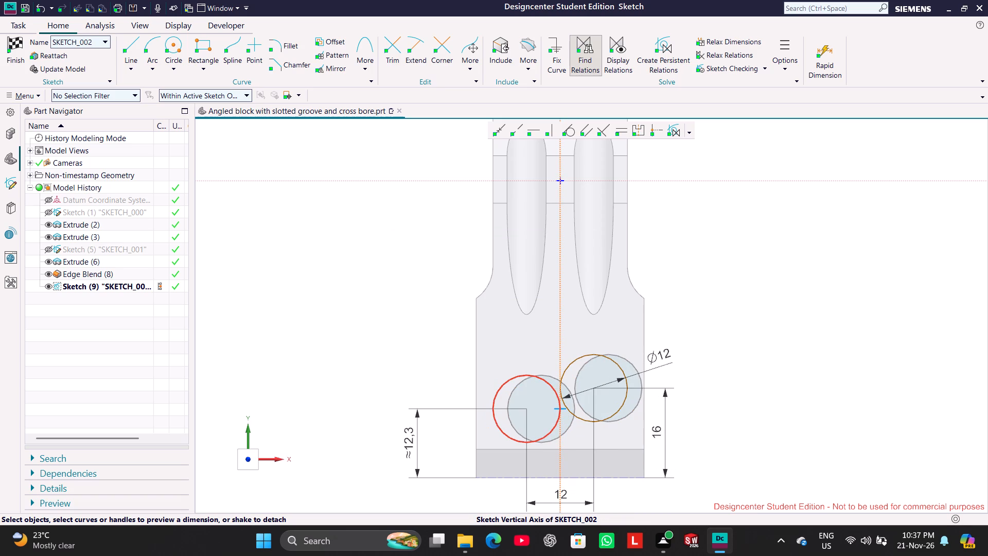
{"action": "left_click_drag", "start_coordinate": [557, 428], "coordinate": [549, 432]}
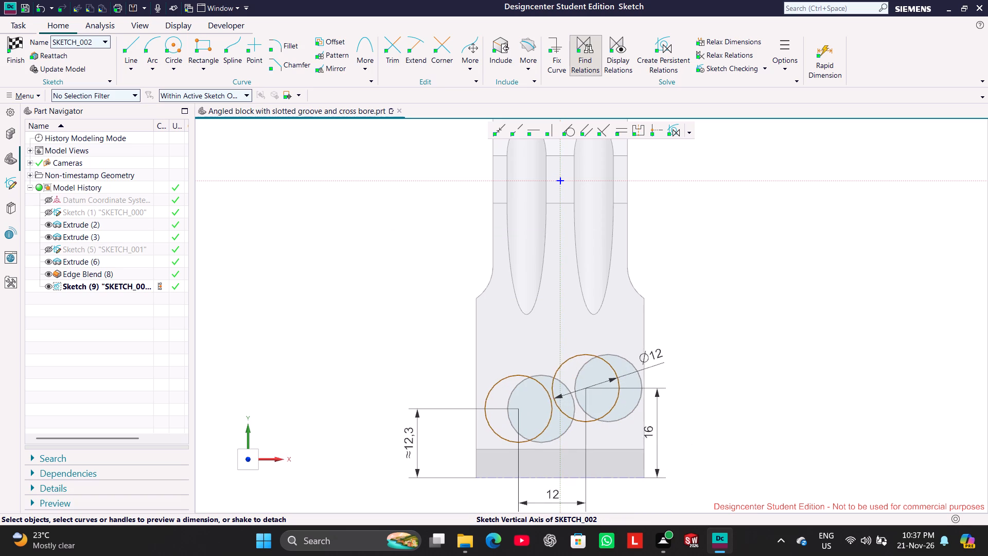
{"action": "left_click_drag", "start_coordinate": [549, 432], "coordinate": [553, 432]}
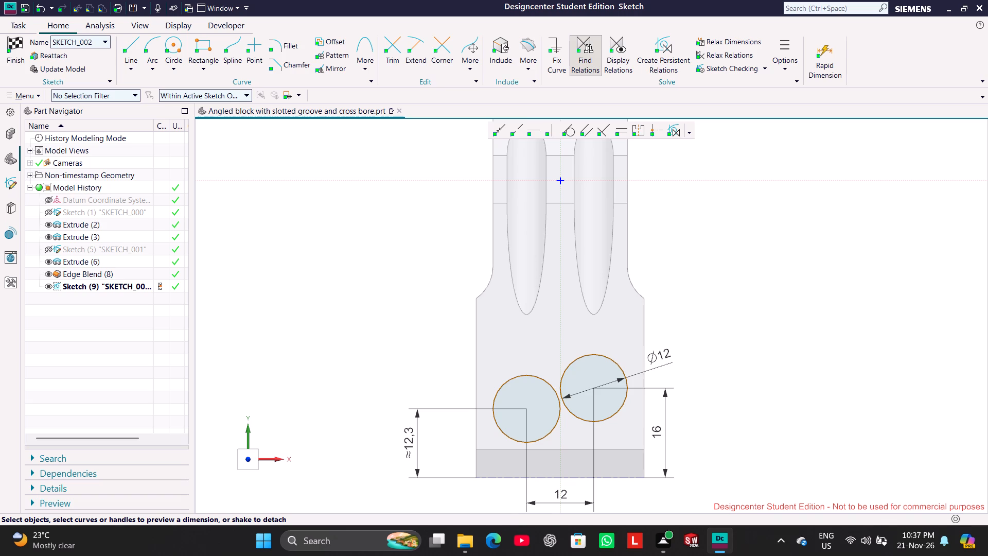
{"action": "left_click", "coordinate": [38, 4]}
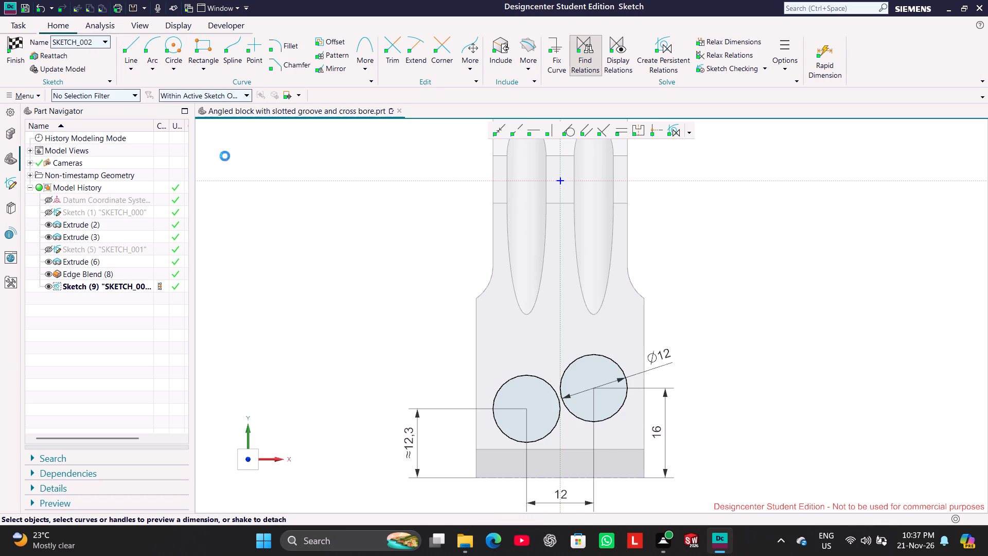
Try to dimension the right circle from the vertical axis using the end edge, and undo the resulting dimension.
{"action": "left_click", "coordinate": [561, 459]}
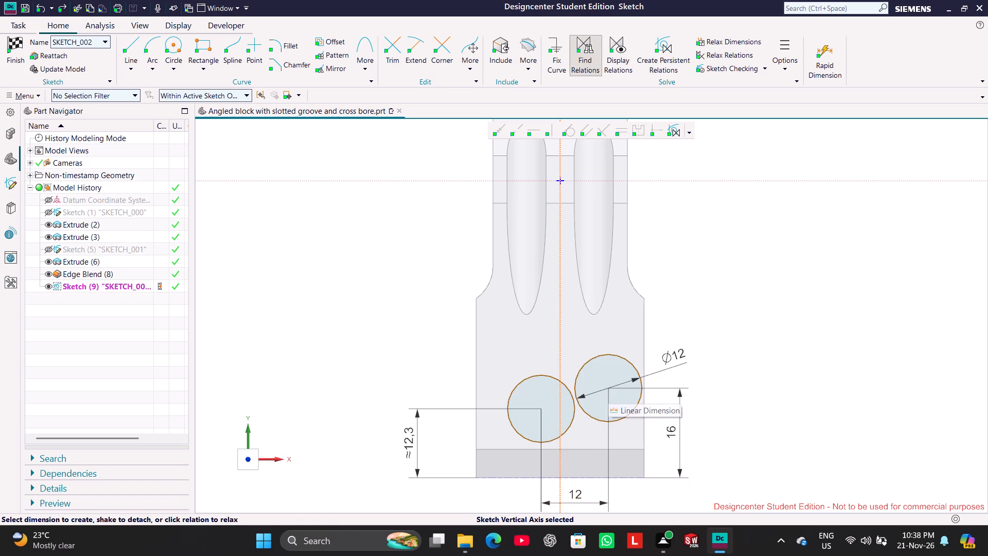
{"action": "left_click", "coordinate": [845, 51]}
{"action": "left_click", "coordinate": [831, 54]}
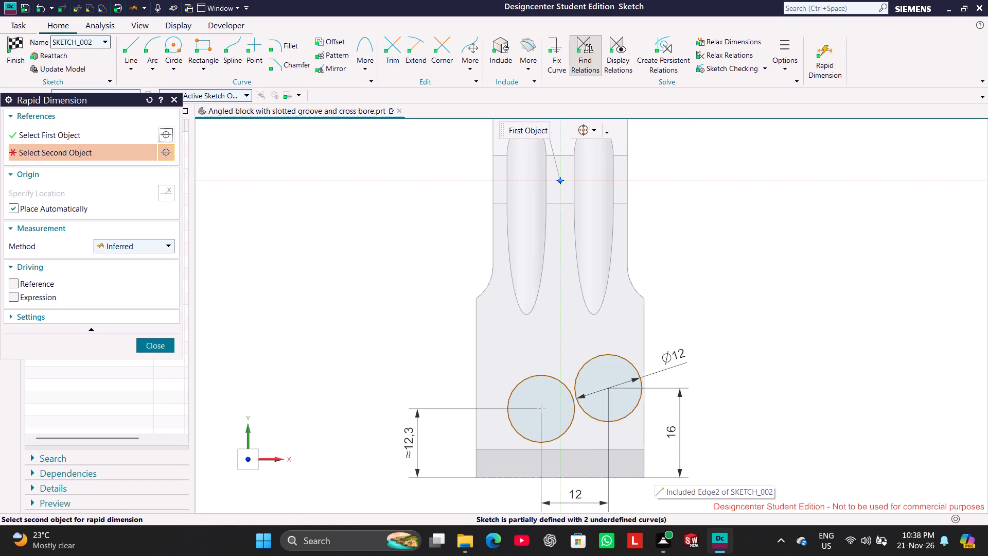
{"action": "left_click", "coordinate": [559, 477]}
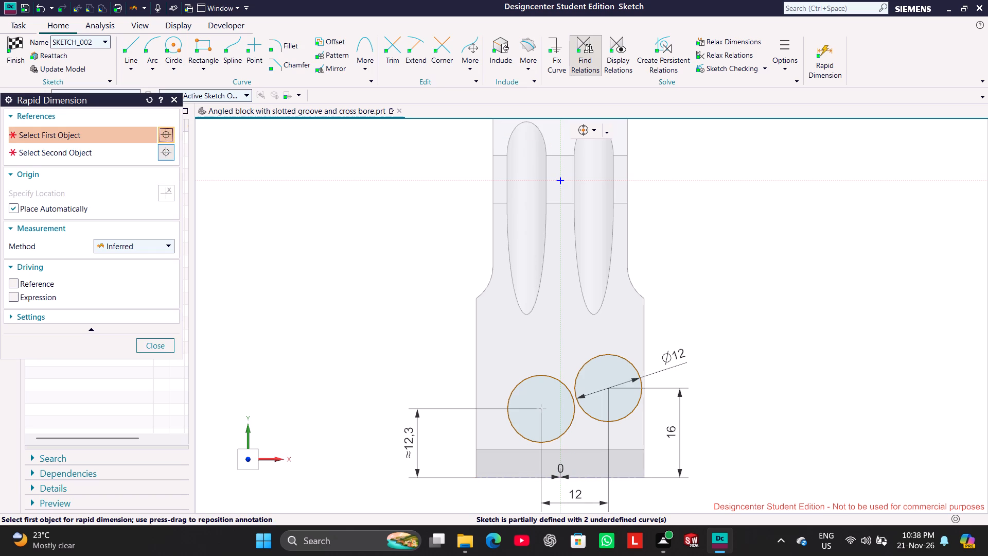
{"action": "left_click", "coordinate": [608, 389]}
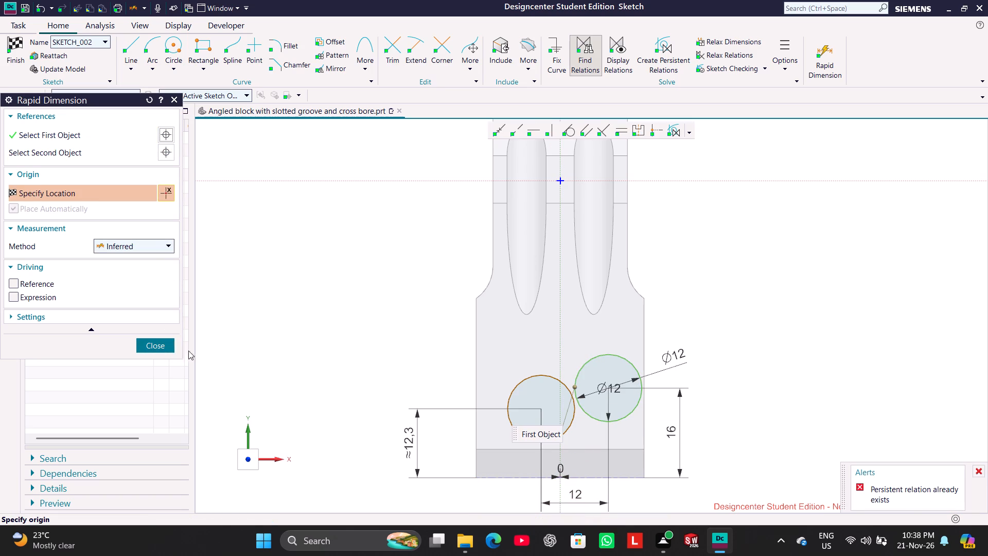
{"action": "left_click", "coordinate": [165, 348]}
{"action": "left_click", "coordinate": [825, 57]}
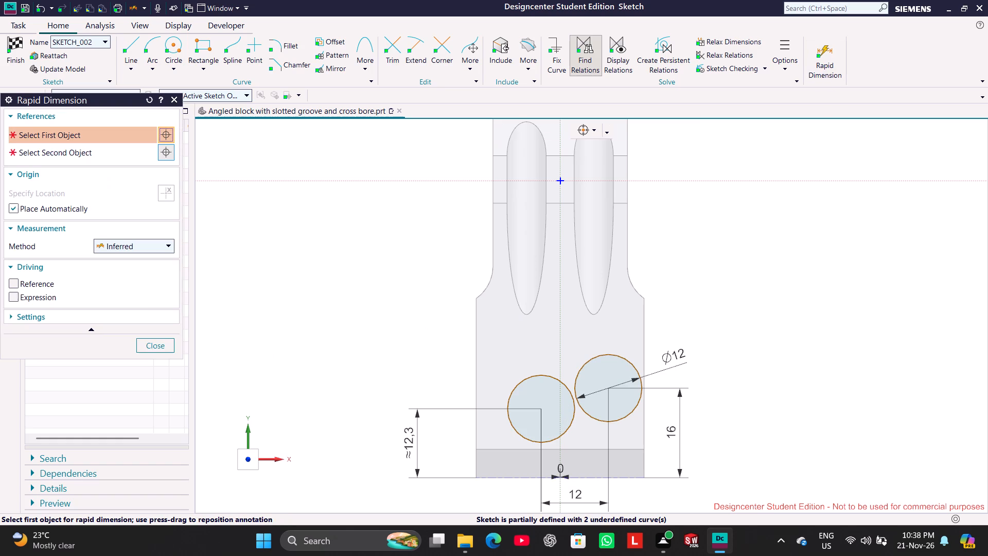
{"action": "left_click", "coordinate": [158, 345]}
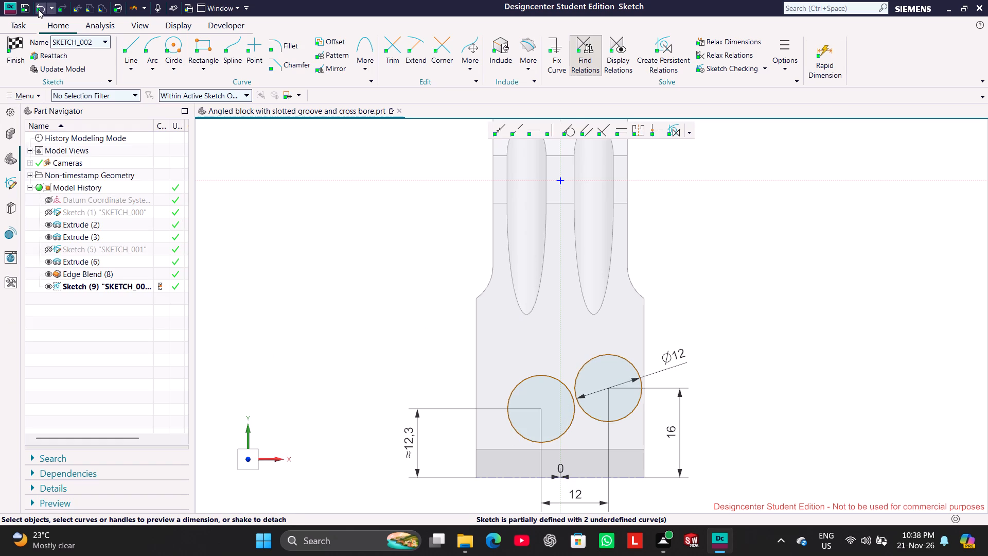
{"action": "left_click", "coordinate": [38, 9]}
Dimension the horizontal distance from the included end edge's midpoint to the right circle's centre.
{"action": "left_click", "coordinate": [824, 51]}
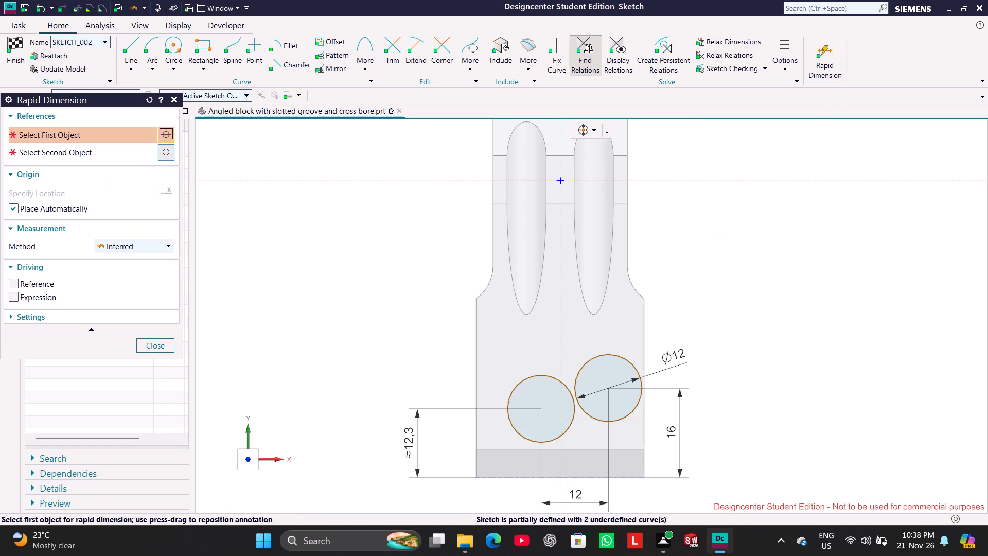
{"action": "left_click", "coordinate": [561, 477]}
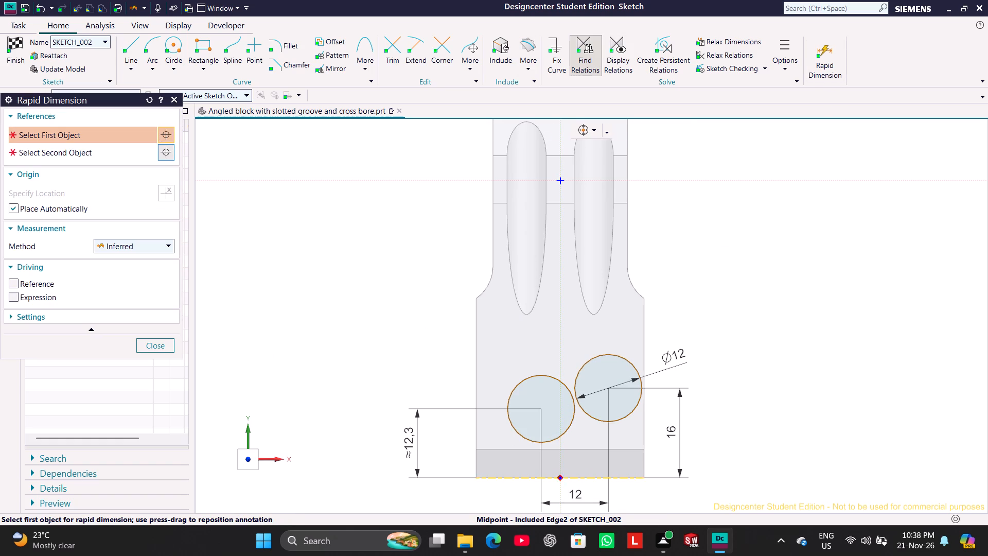
{"action": "left_click", "coordinate": [609, 387]}
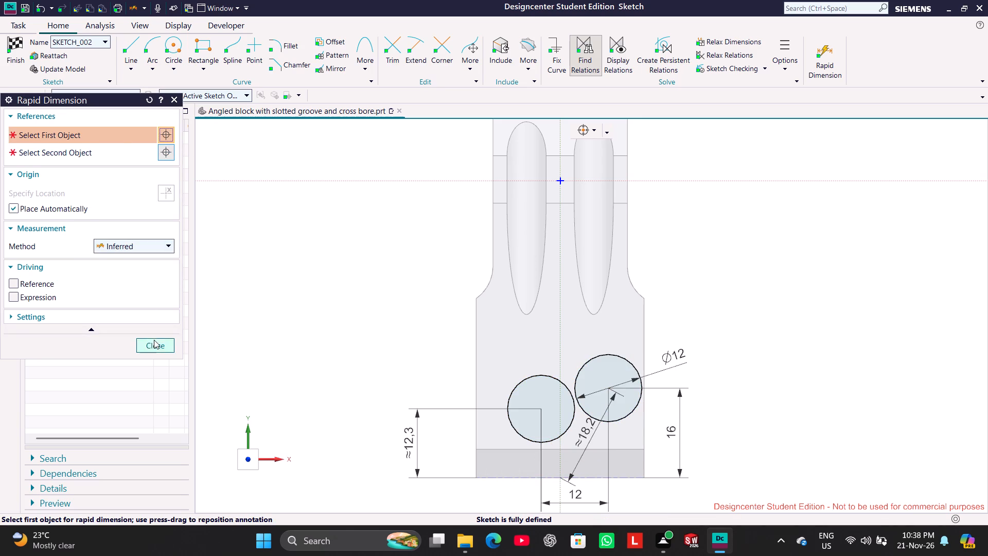
{"action": "left_click", "coordinate": [156, 346]}
{"action": "right_click", "coordinate": [580, 436]}
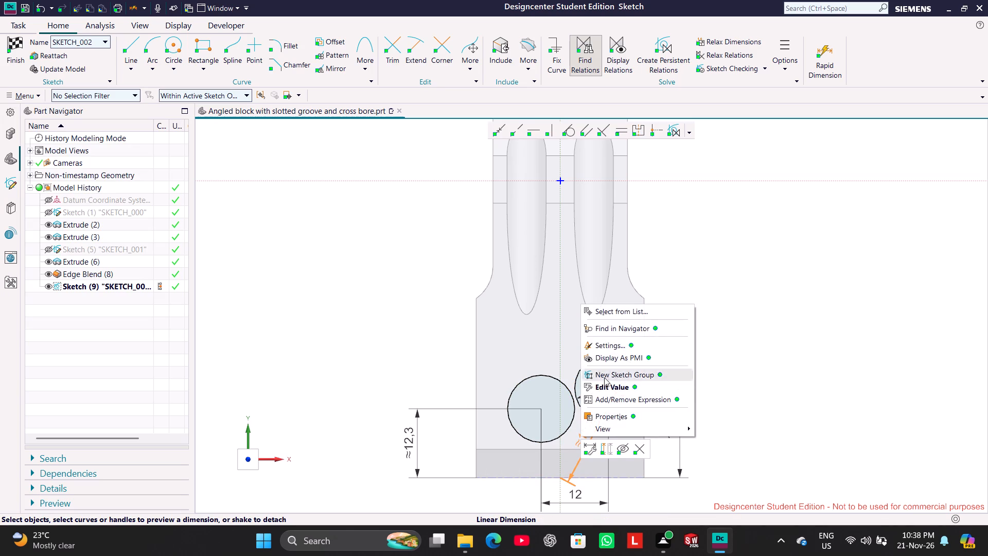
{"action": "left_click", "coordinate": [587, 447]}
{"action": "left_click", "coordinate": [161, 230]}
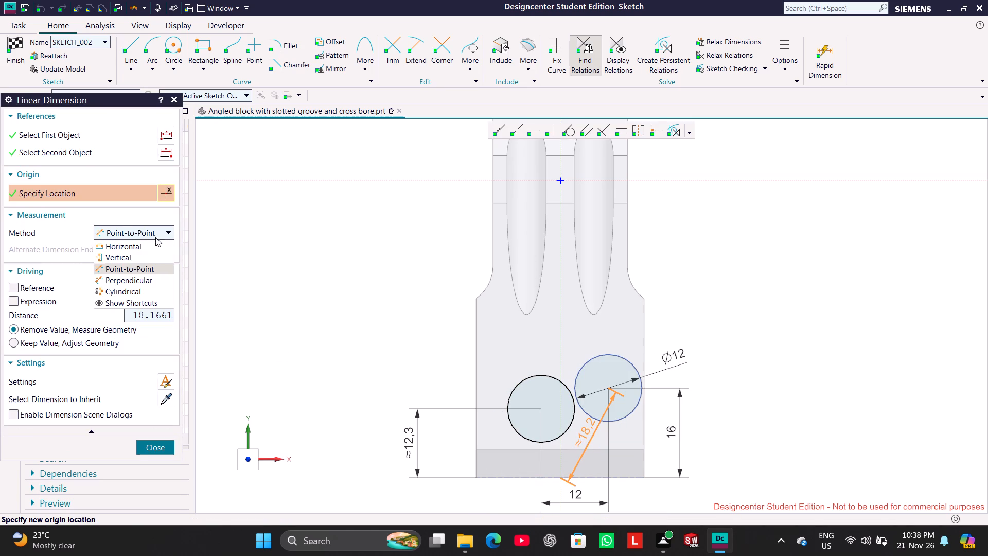
{"action": "left_click", "coordinate": [143, 247]}
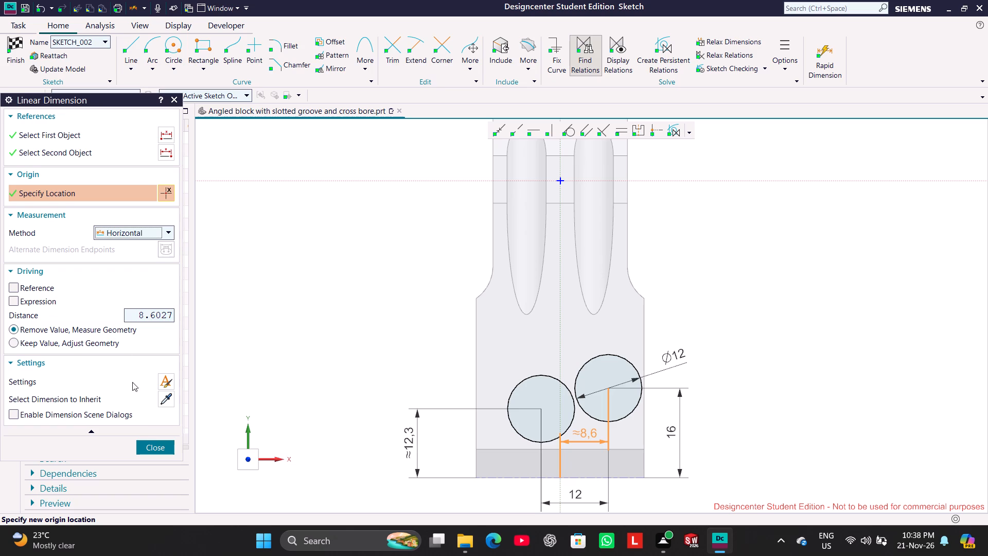
{"action": "left_click", "coordinate": [152, 443]}
Set the horizontal distance from the end edge's midpoint to the right circle's centre to 6 mm.
{"action": "double_click", "coordinate": [584, 437]}
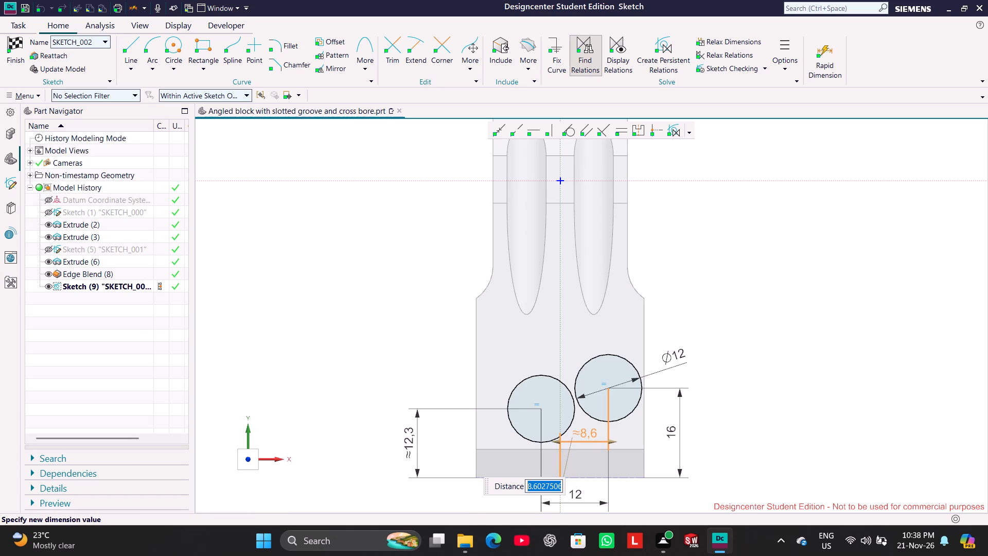
{"action": "key", "text": "6"}
{"action": "key", "text": "Return"}
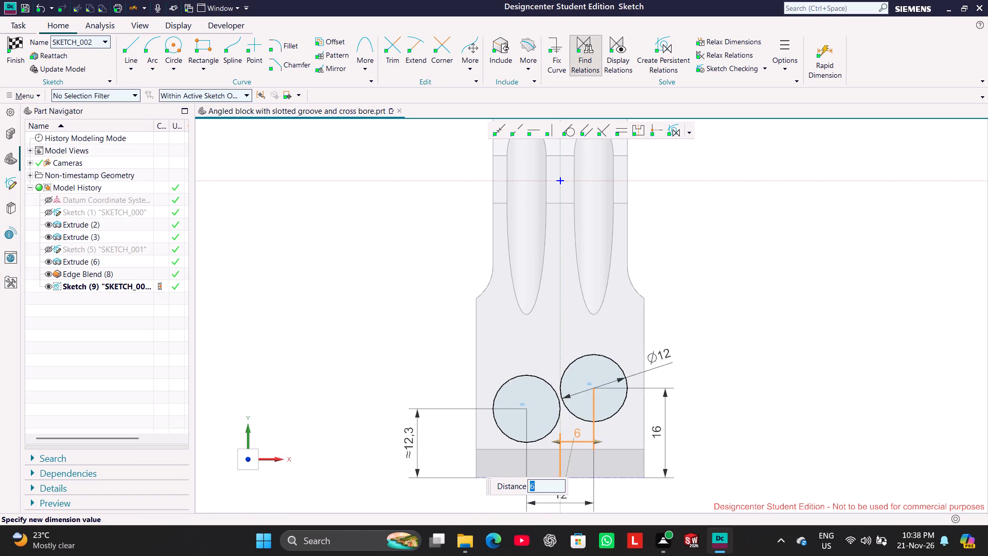
{"action": "left_click", "coordinate": [768, 299]}
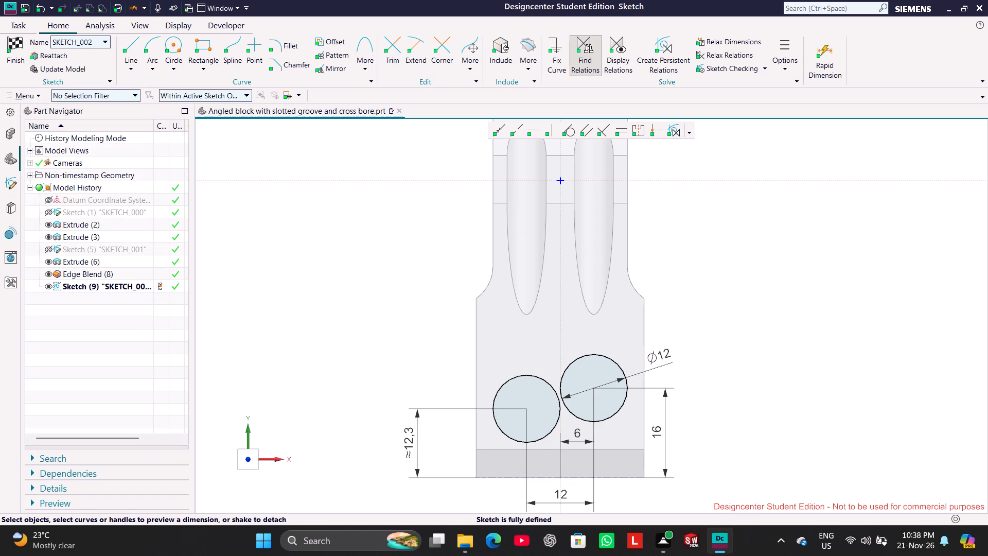
Set the distance from the left circle's centre to the included end edge to 11 mm.
{"action": "double_click", "coordinate": [405, 440]}
{"action": "type", "text": "11"}
{"action": "key", "text": "Return"}
{"action": "left_click", "coordinate": [745, 225]}
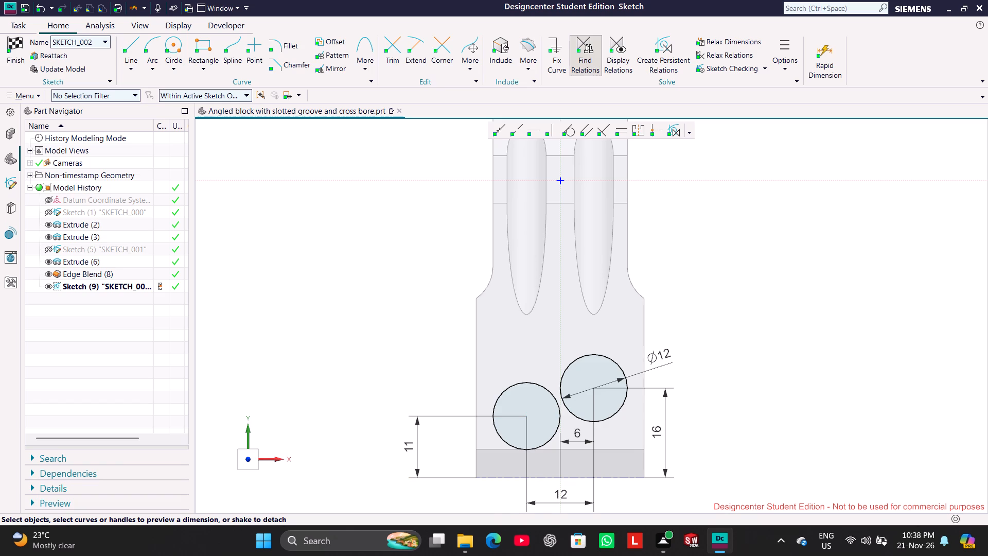
Finish the sketch of the two 12 mm circles.
{"action": "left_click", "coordinate": [15, 57]}
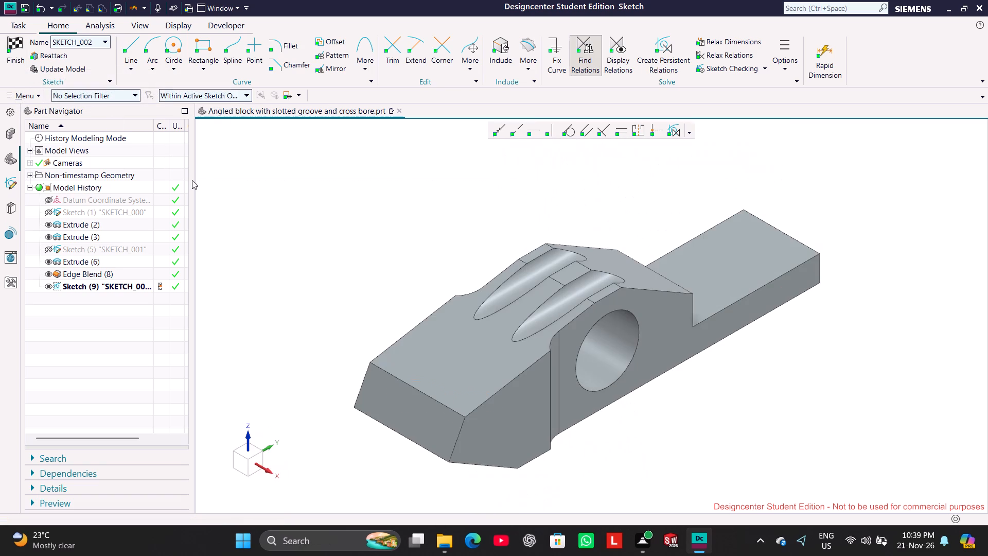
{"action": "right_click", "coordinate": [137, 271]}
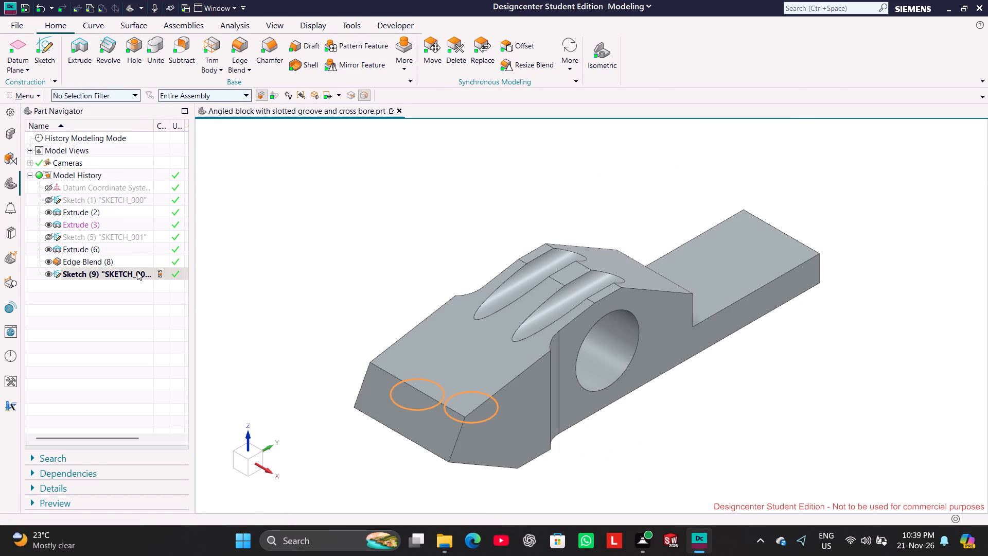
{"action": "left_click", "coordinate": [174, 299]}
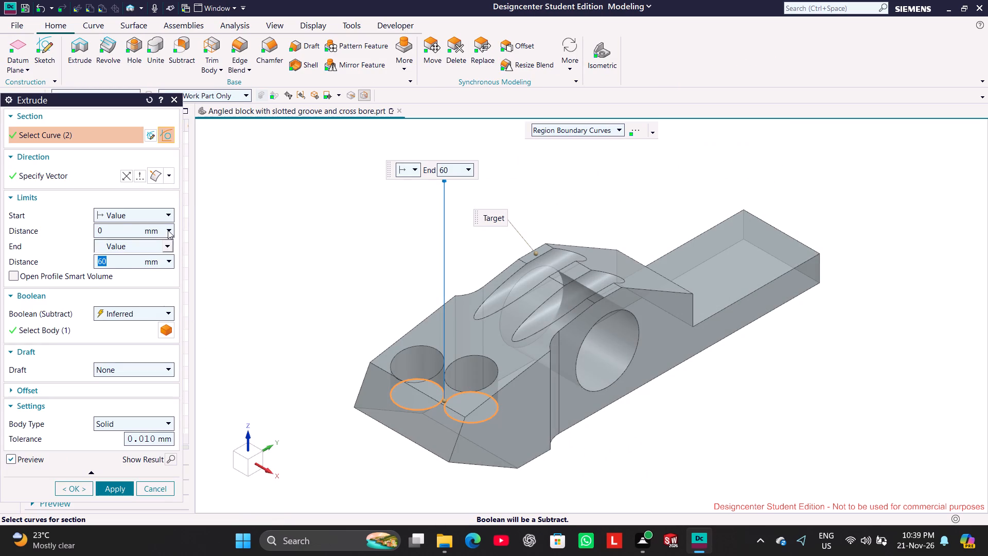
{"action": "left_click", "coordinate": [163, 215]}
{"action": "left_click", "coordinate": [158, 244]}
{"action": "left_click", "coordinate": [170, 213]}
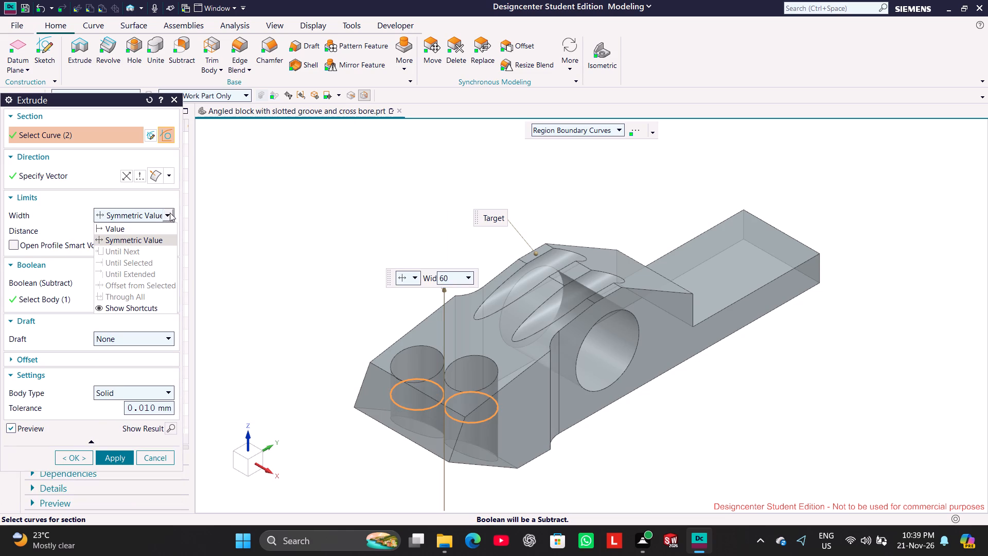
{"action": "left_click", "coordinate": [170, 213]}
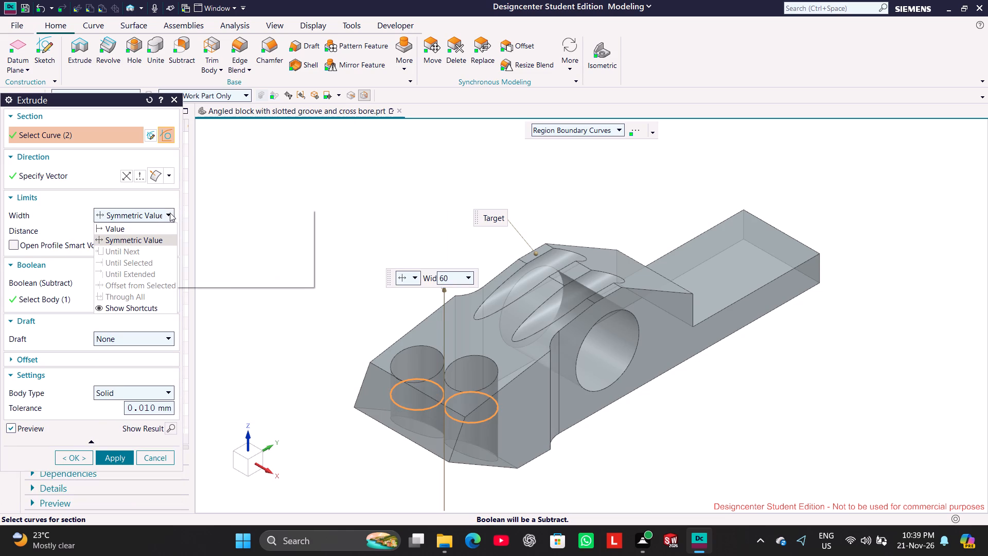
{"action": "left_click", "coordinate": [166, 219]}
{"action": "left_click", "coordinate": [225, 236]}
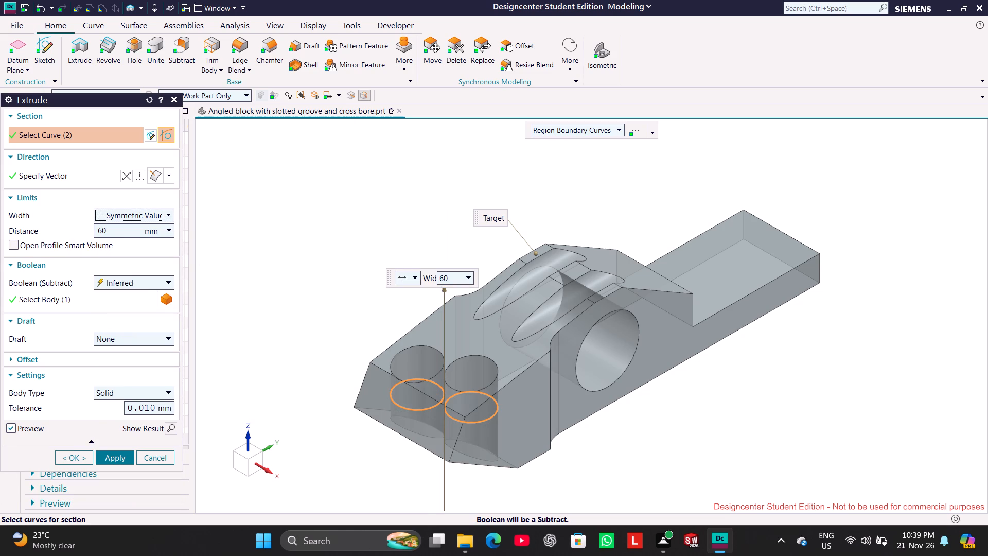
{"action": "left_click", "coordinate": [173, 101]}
Extrude the two-circle sketch as a subtract cut, with the start limit Through All and the end at 60 mm.
{"action": "right_click", "coordinate": [141, 272]}
{"action": "left_click", "coordinate": [181, 299]}
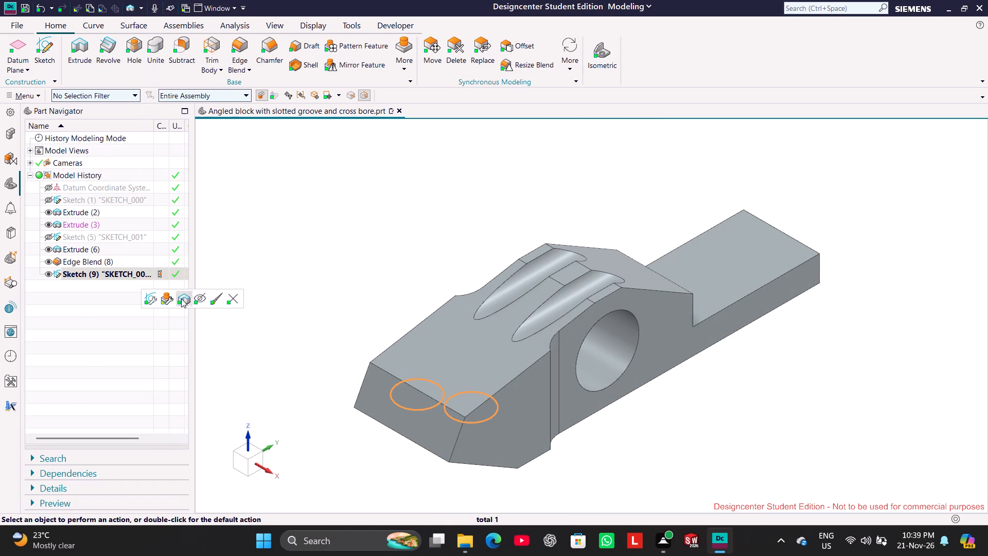
{"action": "left_click", "coordinate": [164, 217]}
{"action": "left_click", "coordinate": [148, 294]}
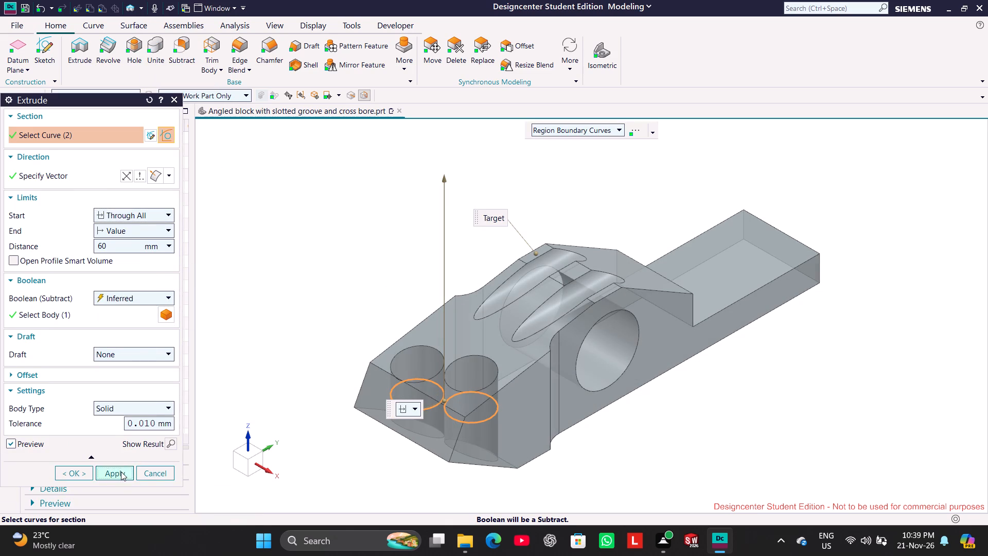
{"action": "left_click", "coordinate": [121, 472]}
{"action": "left_click", "coordinate": [157, 471]}
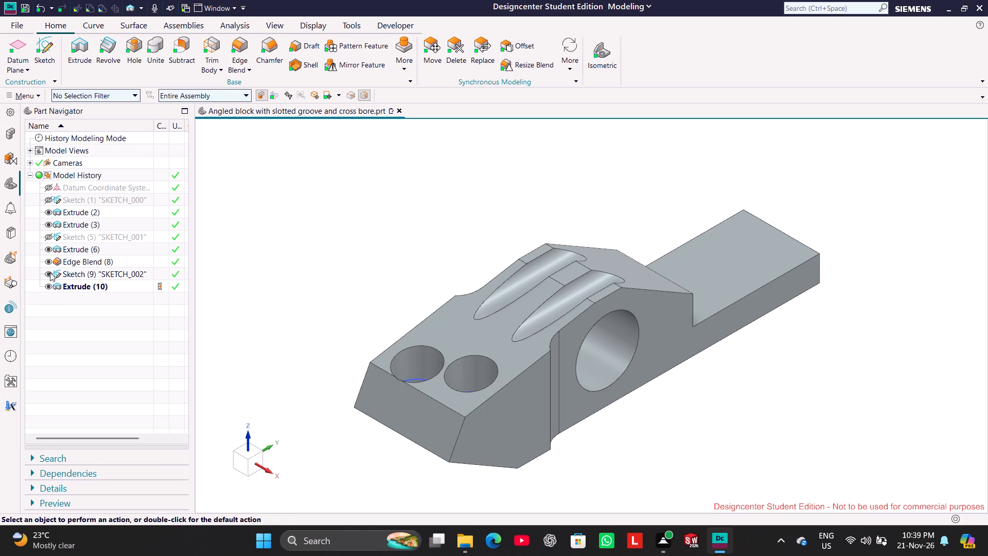
Hide the two-circle sketch SKETCH_002.
{"action": "left_click", "coordinate": [50, 272]}
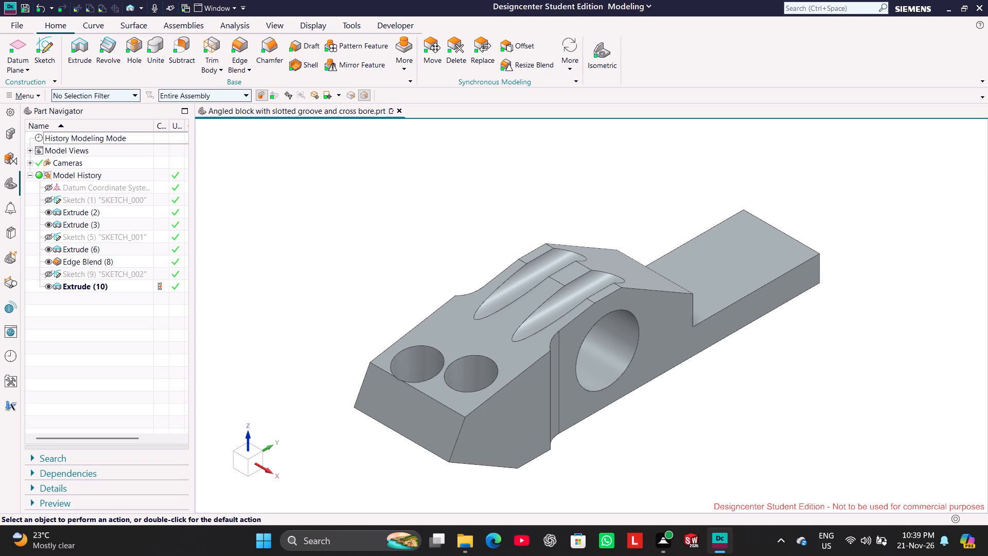
Reopen the two-circle sketch for editing and delete the included outer end edge of the nose.
{"action": "right_click", "coordinate": [112, 271]}
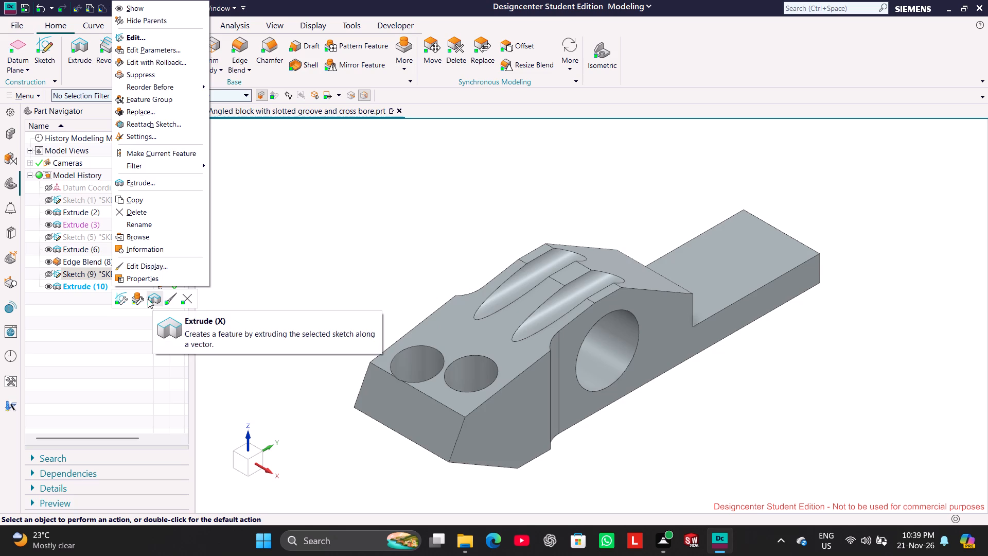
{"action": "left_click", "coordinate": [132, 299]}
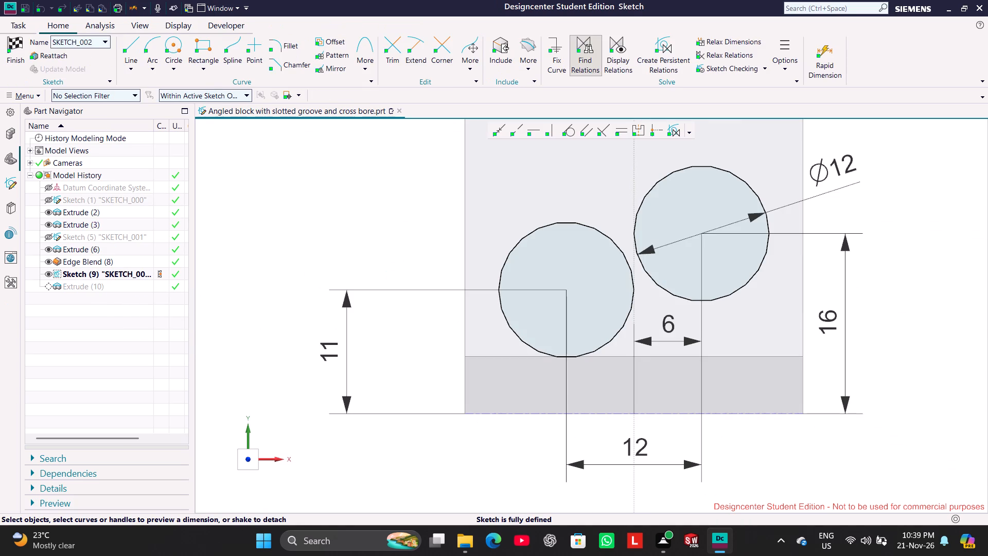
{"action": "scroll", "coordinate": [823, 142], "scroll_direction": "up", "scroll_amount": 1}
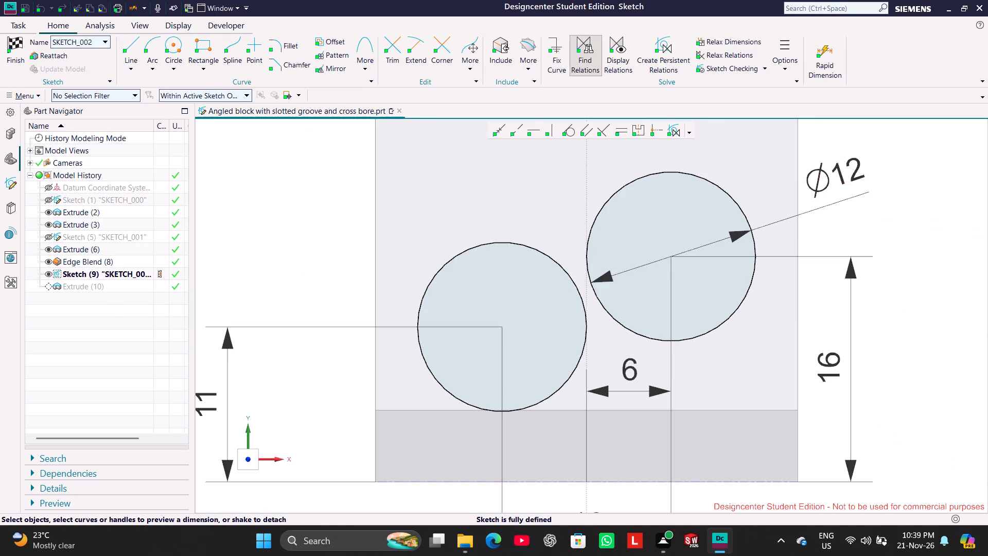
{"action": "scroll", "coordinate": [823, 154], "scroll_direction": "down", "scroll_amount": 2}
{"action": "middle_click_drag", "start_coordinate": [873, 149], "coordinate": [792, 238], "text": "shift"}
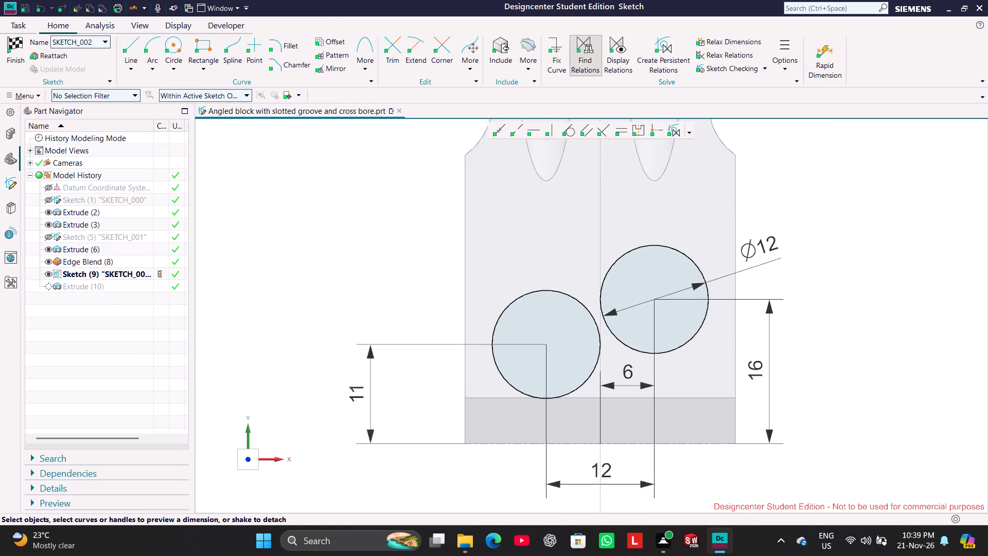
{"action": "middle_click_drag", "start_coordinate": [792, 238], "coordinate": [769, 259], "text": "shift"}
{"action": "scroll", "coordinate": [769, 261], "scroll_direction": "down", "scroll_amount": 1}
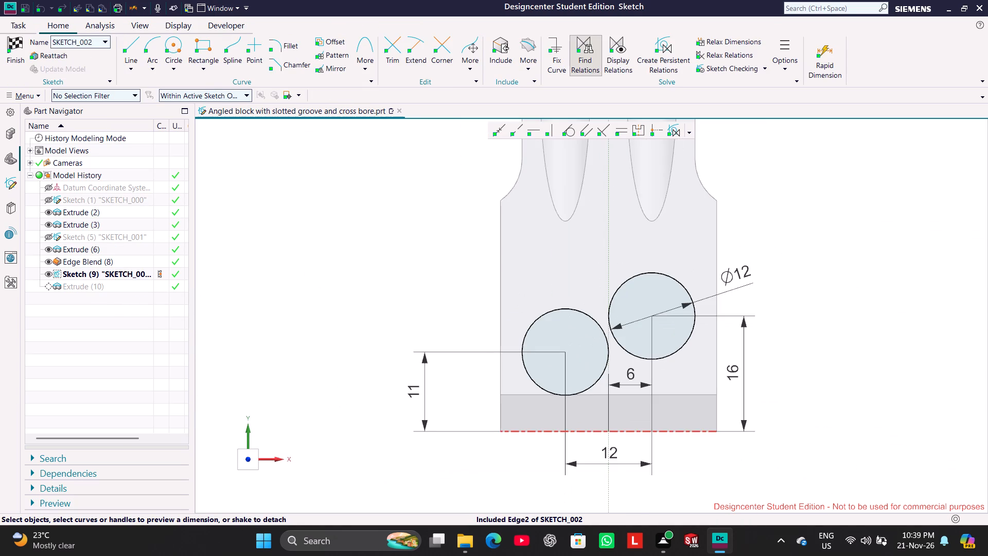
{"action": "right_click", "coordinate": [680, 432]}
{"action": "left_click", "coordinate": [708, 445]}
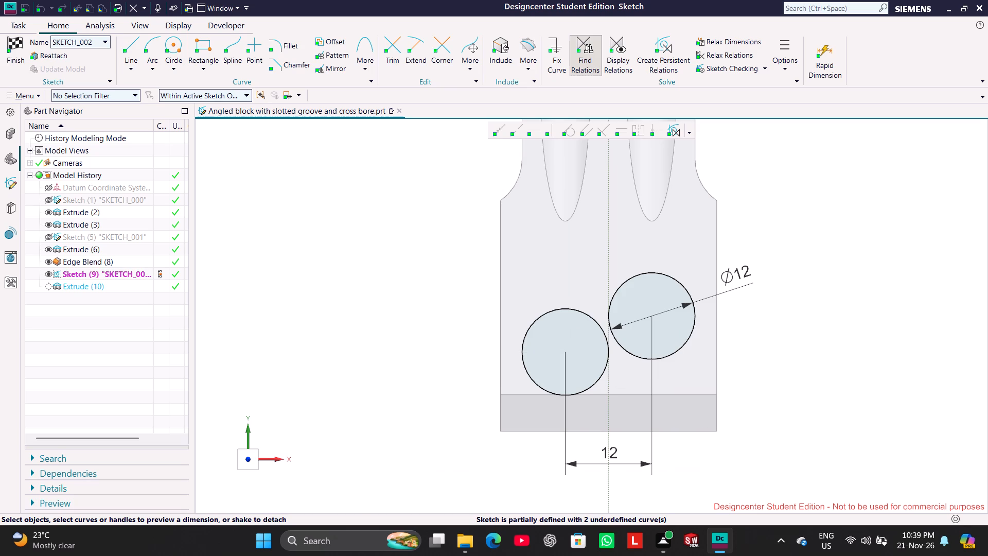
Include the edge where the nose's upper face meets its sloped end face in the sketch.
{"action": "left_click", "coordinate": [496, 57]}
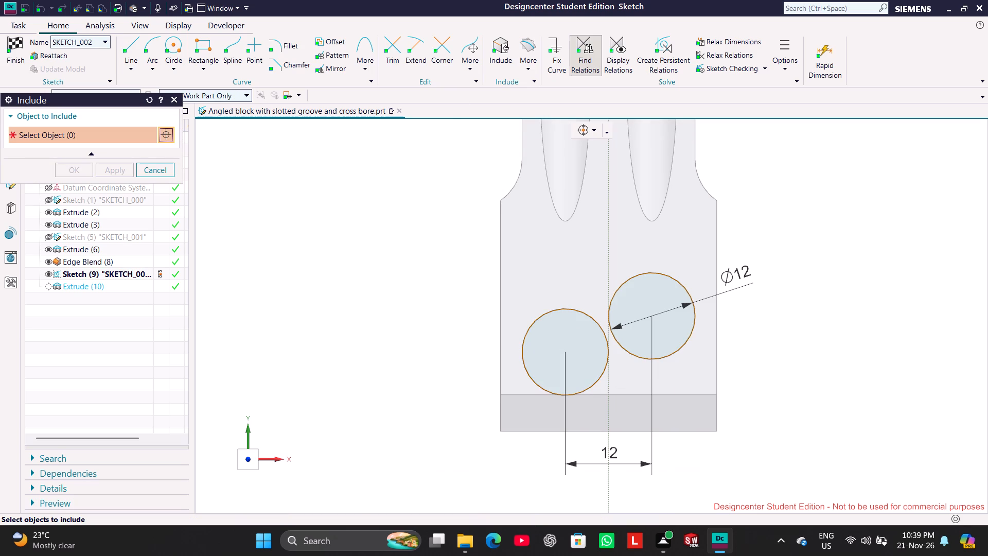
{"action": "left_click", "coordinate": [681, 391]}
{"action": "left_click", "coordinate": [110, 172]}
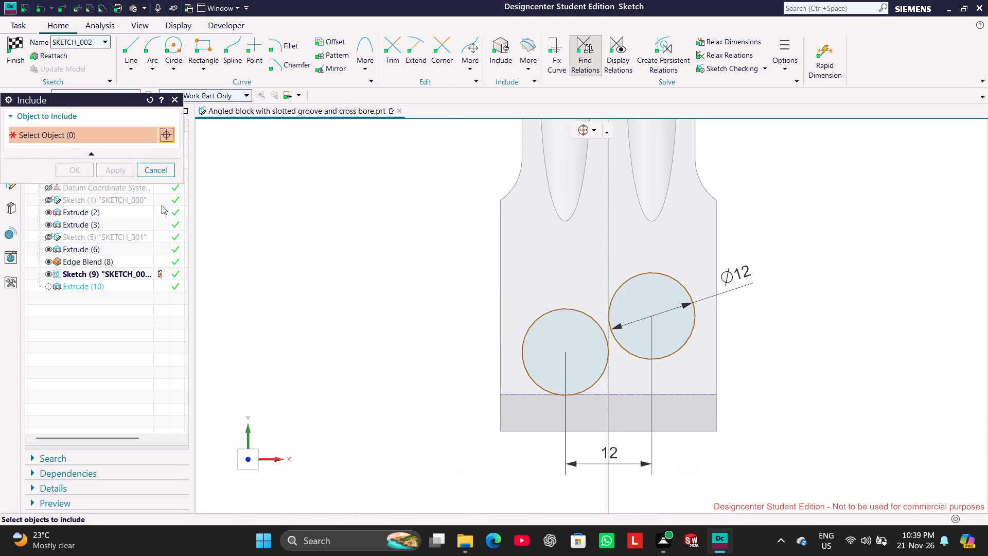
{"action": "left_click", "coordinate": [164, 171]}
Dimension the vertical distance from the right circle's centre to the newly included edge.
{"action": "left_click", "coordinate": [822, 58]}
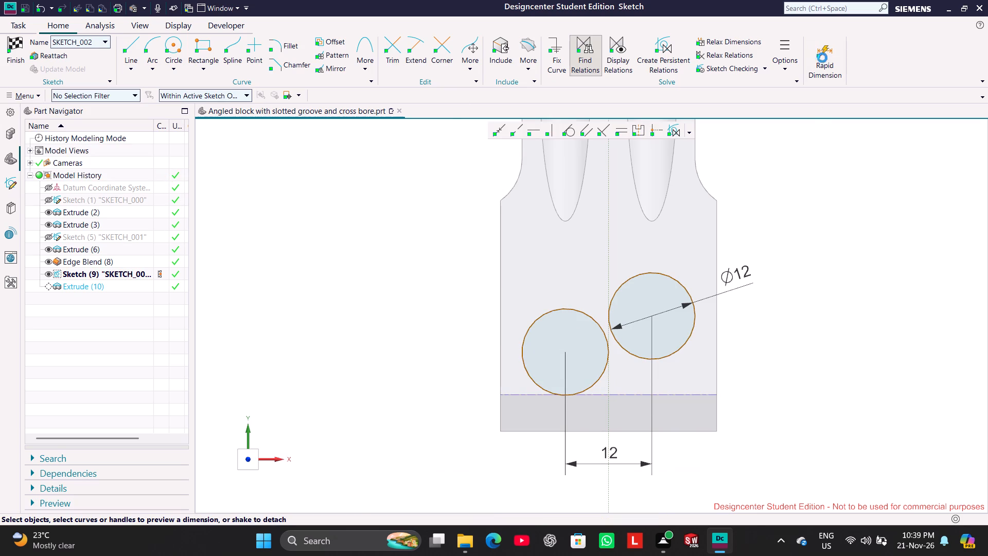
{"action": "left_click", "coordinate": [651, 318]}
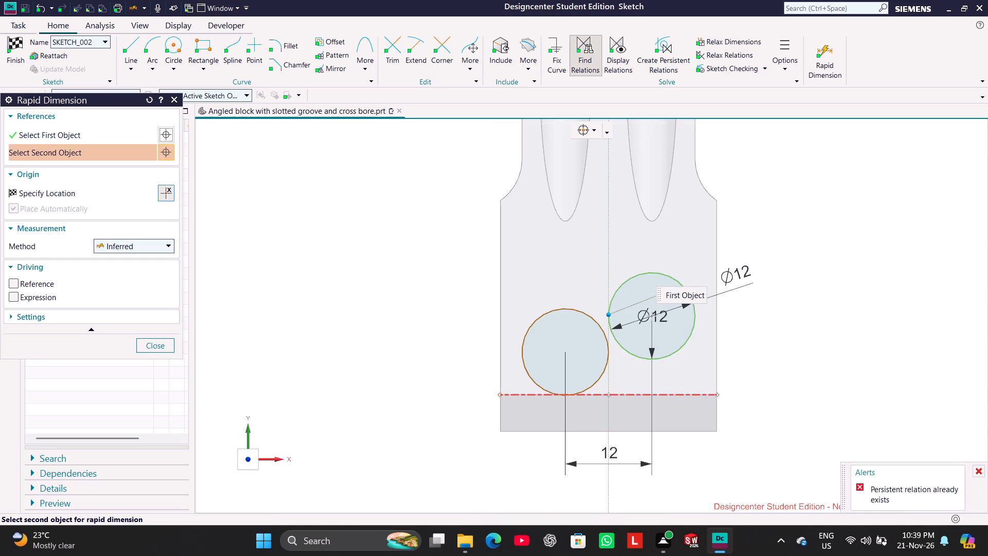
{"action": "left_click", "coordinate": [698, 398]}
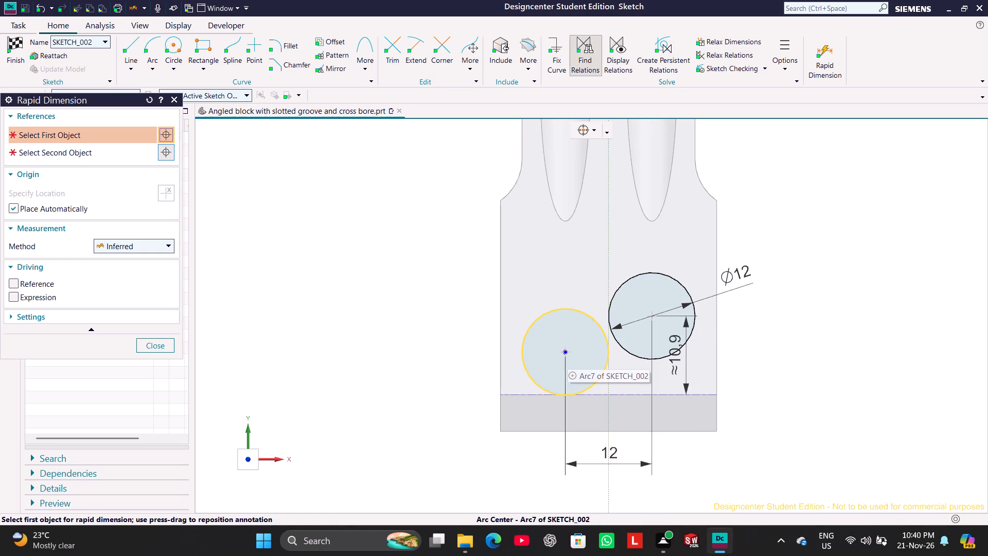
Dimension the left circle's diameter and place the dimension outside the circle, above it.
{"action": "left_click", "coordinate": [565, 352]}
{"action": "left_click", "coordinate": [541, 394]}
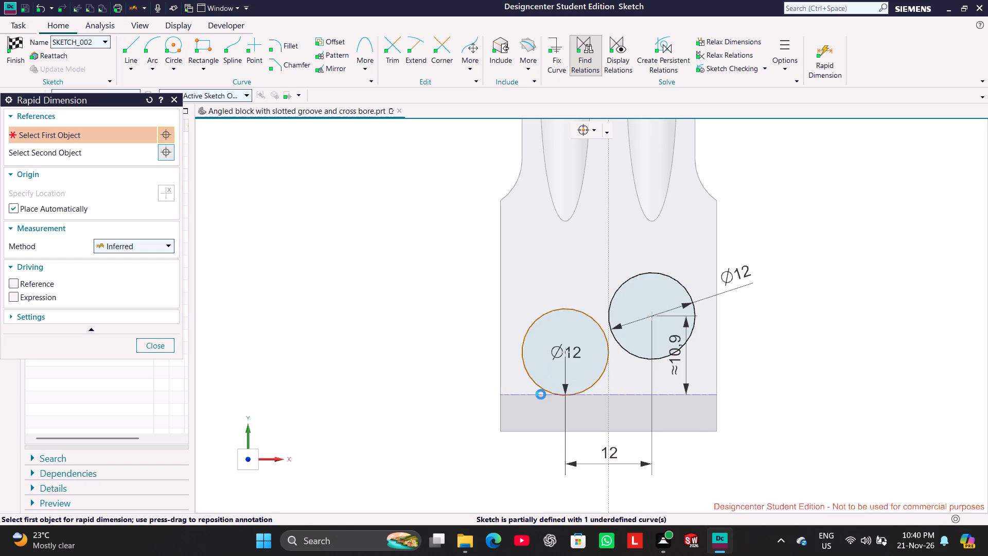
{"action": "left_click", "coordinate": [163, 349]}
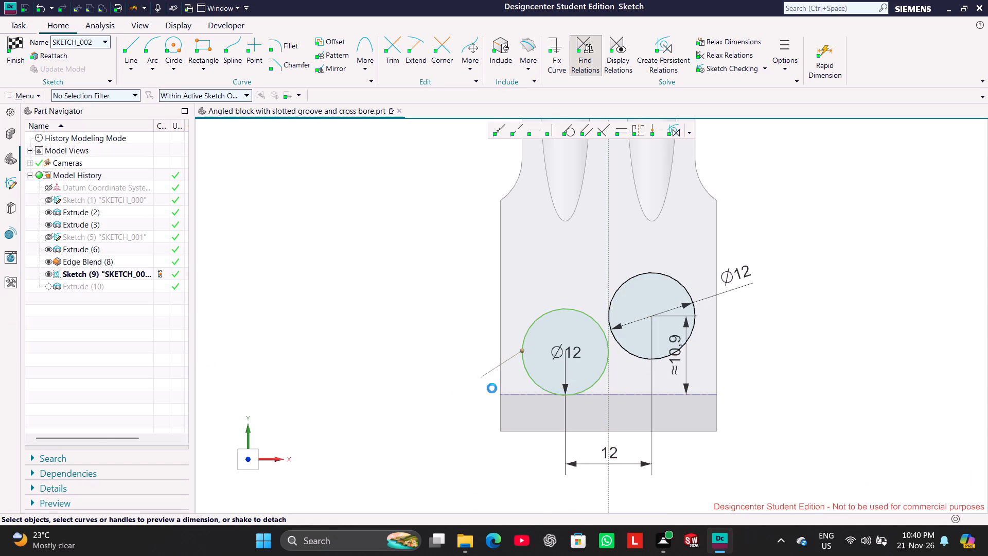
{"action": "left_click_drag", "start_coordinate": [575, 350], "coordinate": [456, 354]}
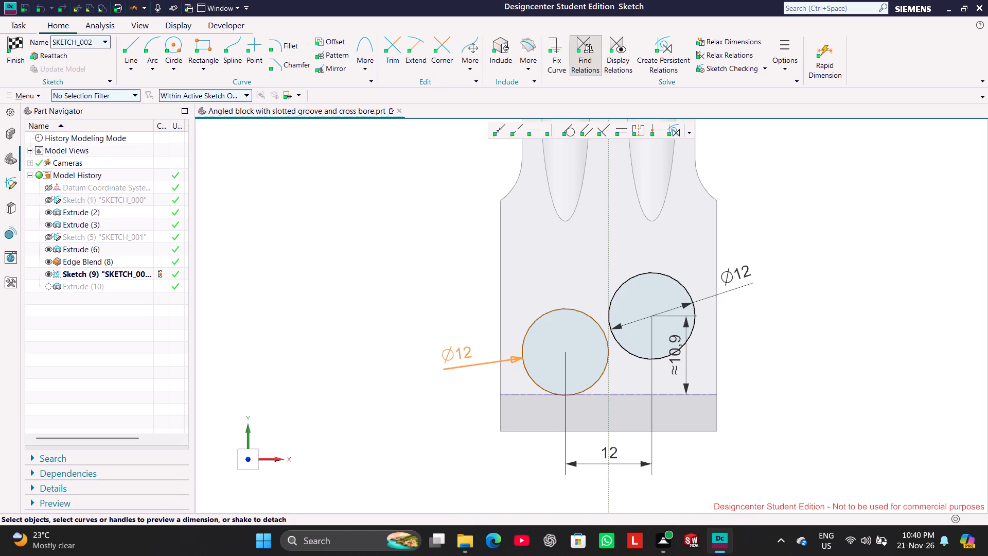
{"action": "left_click_drag", "start_coordinate": [456, 354], "coordinate": [456, 354]}
{"action": "left_click_drag", "start_coordinate": [454, 331], "coordinate": [458, 318]}
{"action": "left_click_drag", "start_coordinate": [464, 361], "coordinate": [516, 260]}
{"action": "left_click", "coordinate": [435, 386]}
Dimension the vertical distance from the left circle's centre to the included edge and place it outside the block outline.
{"action": "left_click", "coordinate": [825, 53]}
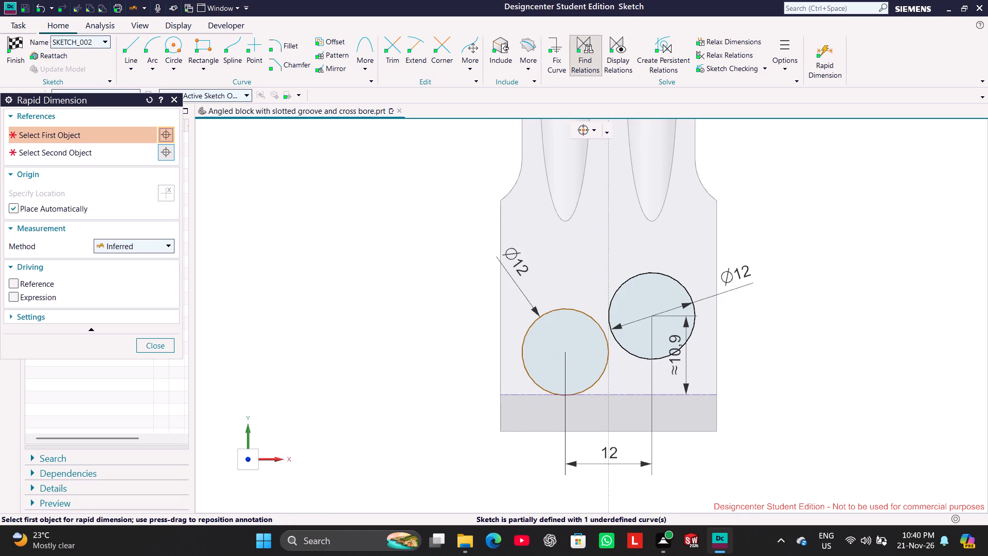
{"action": "left_click", "coordinate": [566, 354]}
{"action": "left_click", "coordinate": [532, 392]}
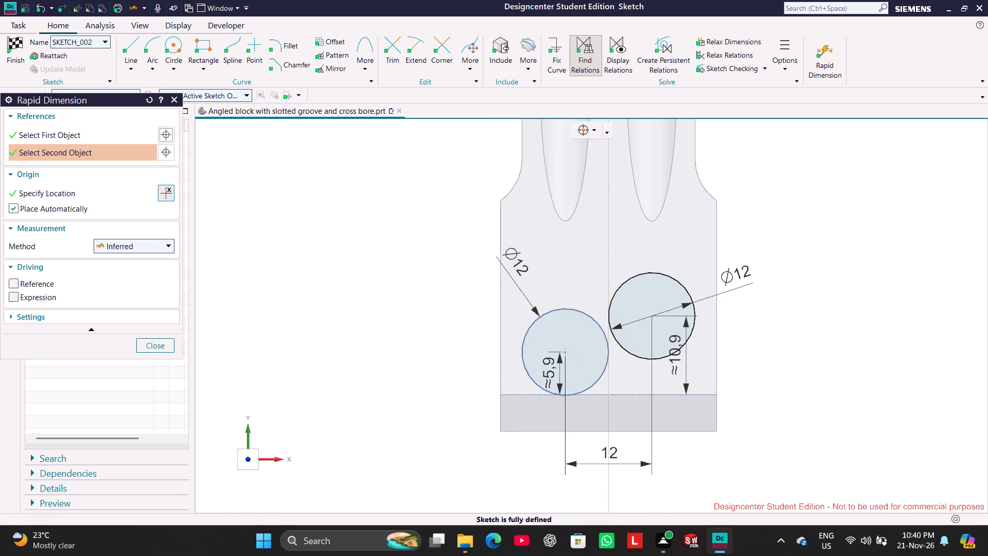
{"action": "left_click_drag", "start_coordinate": [557, 375], "coordinate": [453, 379]}
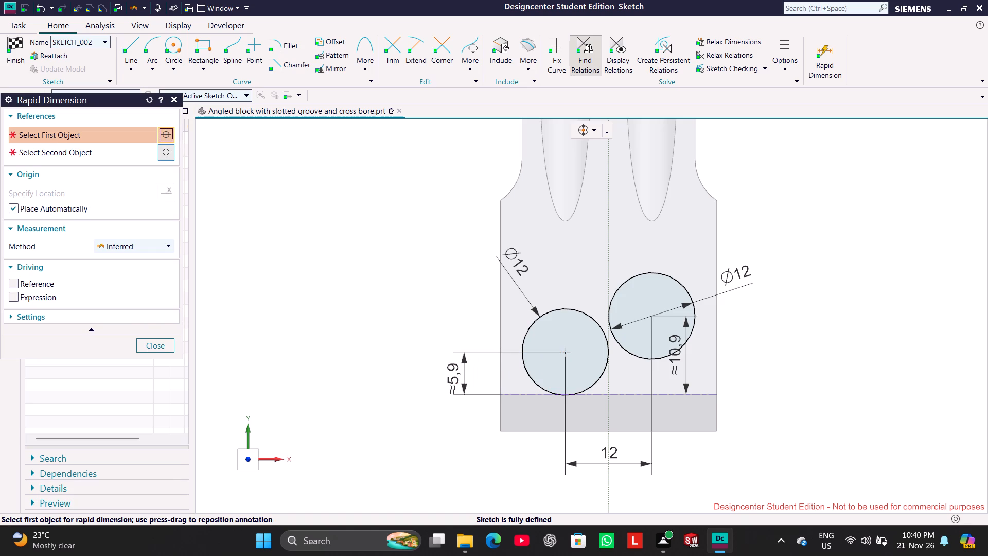
{"action": "left_click", "coordinate": [156, 340]}
Move the right circle's vertical dimension outside the block and set its distance to the included edge to 16 mm.
{"action": "left_click_drag", "start_coordinate": [677, 376], "coordinate": [766, 367]}
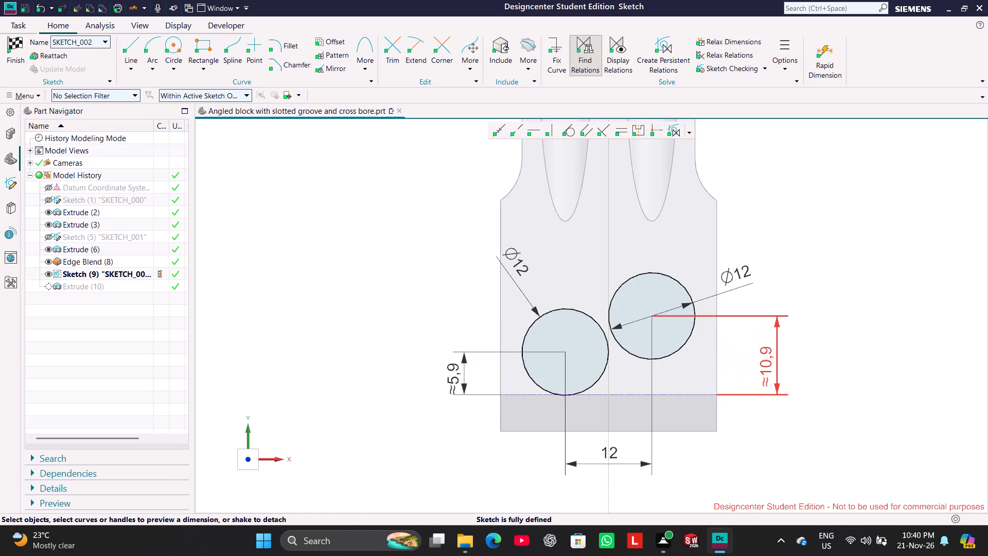
{"action": "double_click", "coordinate": [770, 355]}
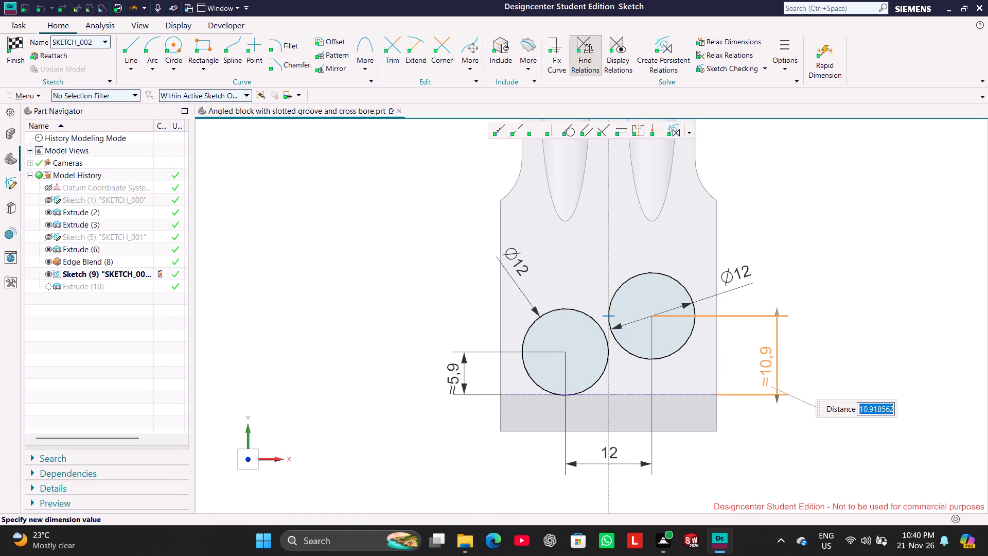
{"action": "key", "text": "1"}
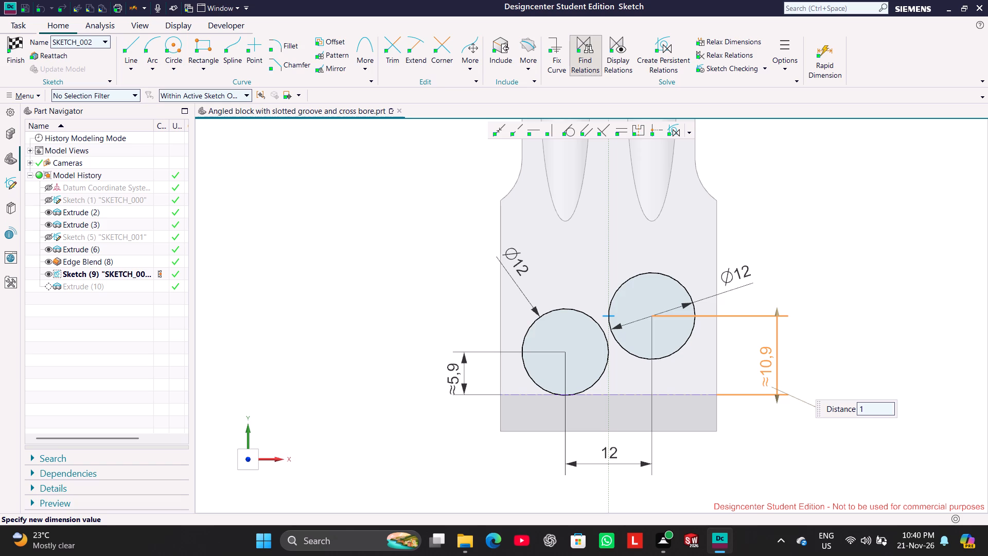
{"action": "key", "text": "6"}
{"action": "key", "text": "Return"}
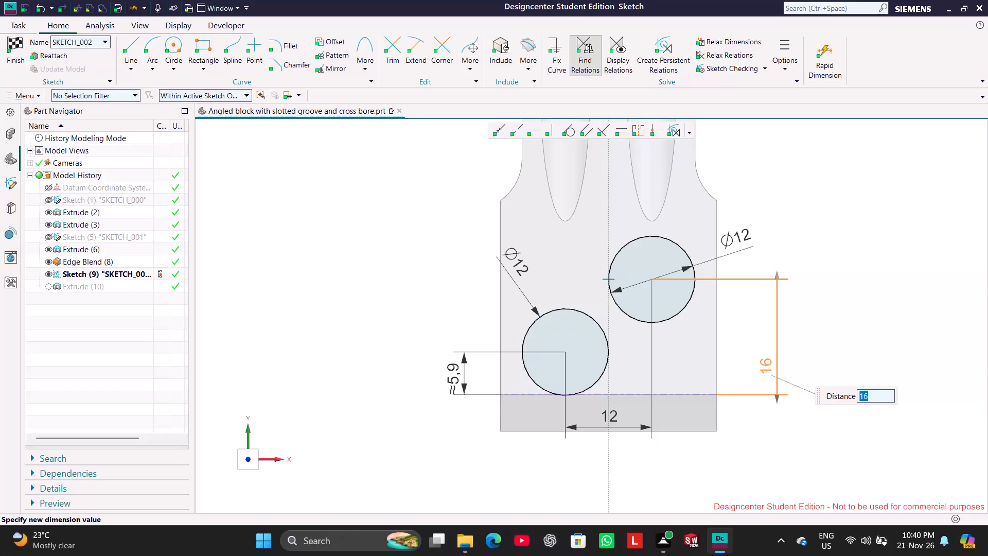
{"action": "left_click", "coordinate": [883, 253]}
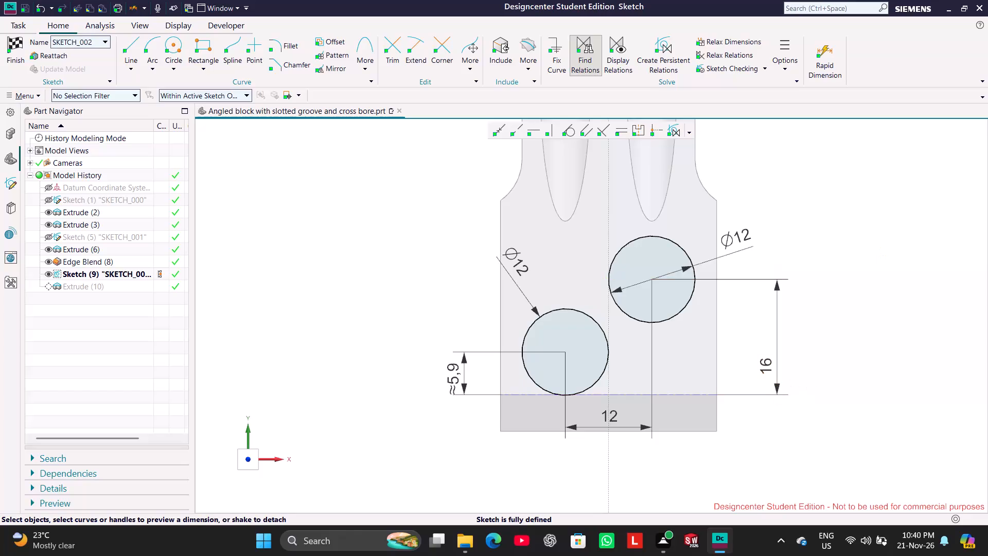
Set the distance from the left circle's centre to the included edge to 11 mm.
{"action": "double_click", "coordinate": [456, 373]}
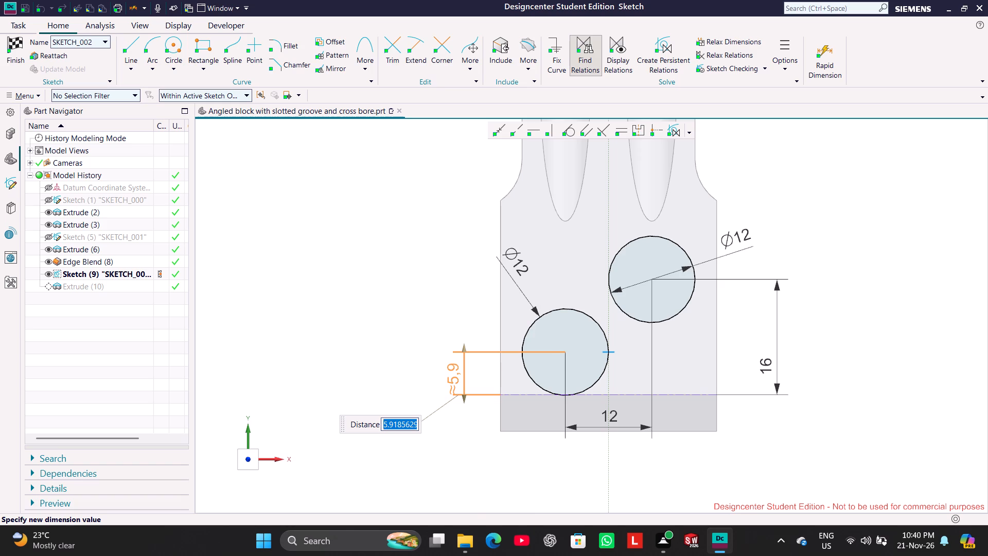
{"action": "type", "text": "11"}
{"action": "key", "text": "Return"}
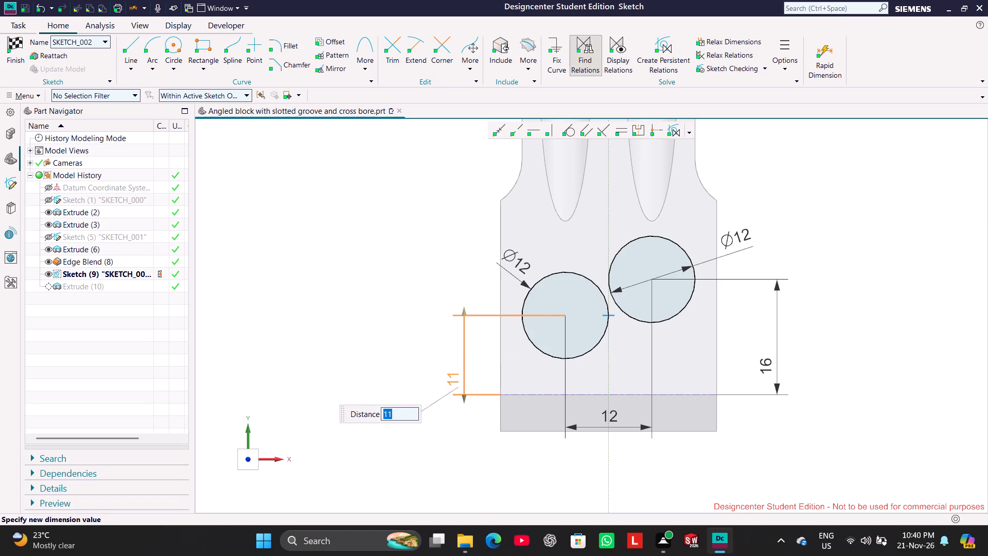
Accept the left circle's distance edit and finish the nose hole sketch to rebuild the part.
{"action": "left_click", "coordinate": [365, 255]}
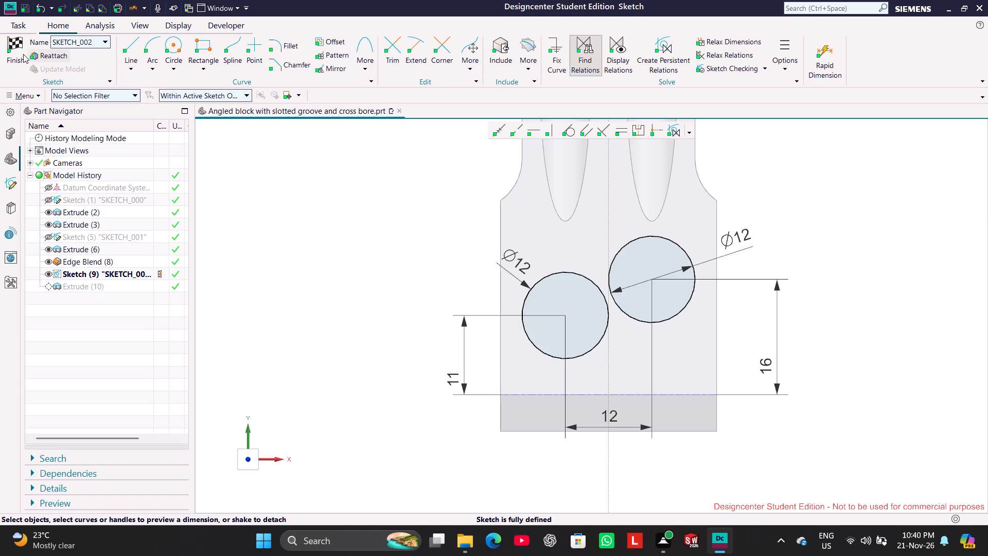
{"action": "left_click", "coordinate": [23, 54]}
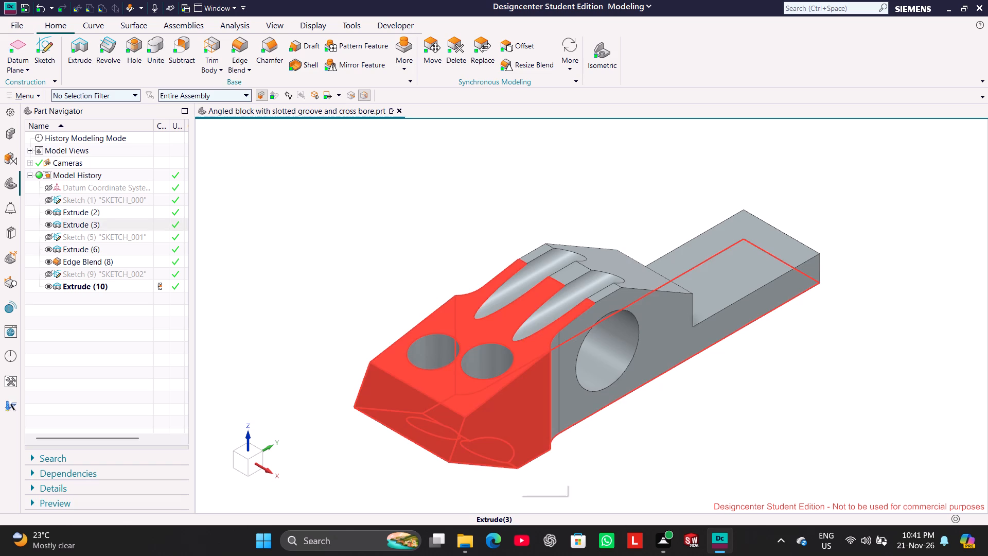
Examine the two nose holes and the block's underside from several angles, then restore the isometric view.
{"action": "middle_click_drag", "start_coordinate": [692, 451], "coordinate": [652, 388]}
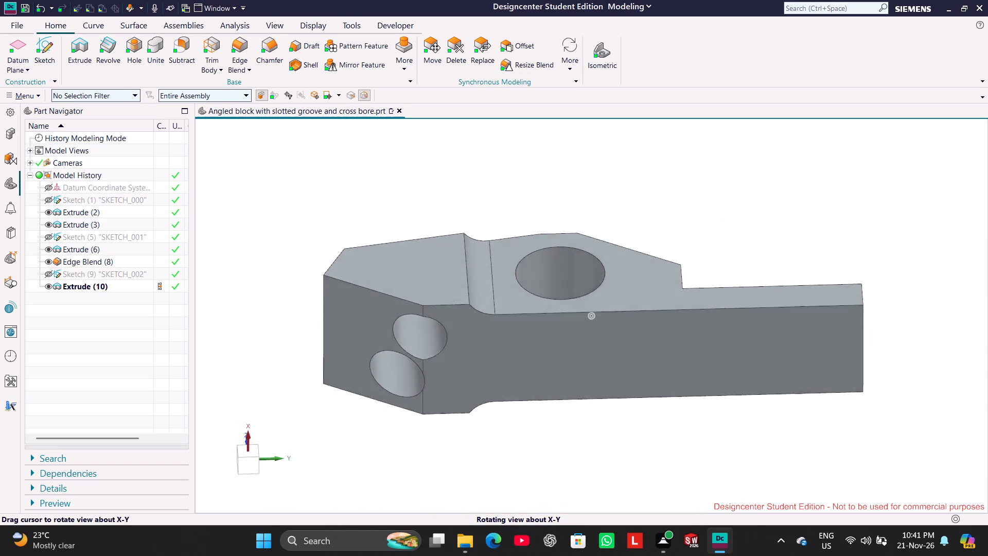
{"action": "middle_click_drag", "start_coordinate": [652, 388], "coordinate": [678, 444]}
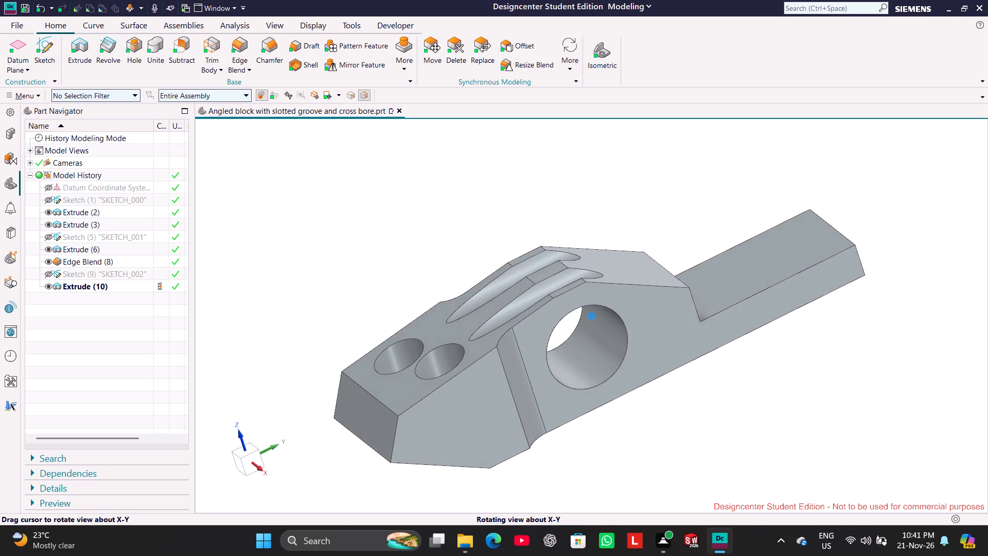
{"action": "middle_click_drag", "start_coordinate": [678, 444], "coordinate": [642, 372]}
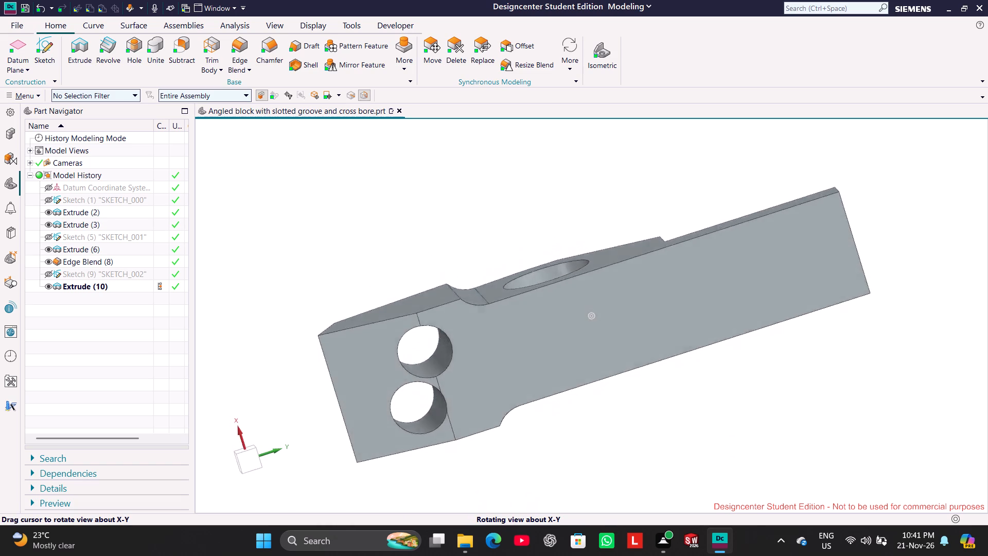
{"action": "middle_click_drag", "start_coordinate": [642, 372], "coordinate": [636, 321]}
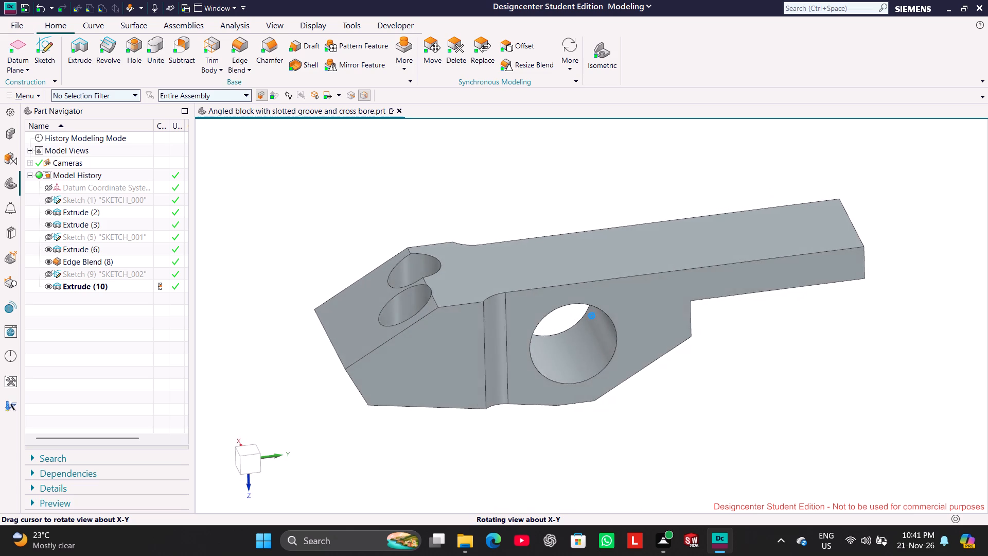
{"action": "middle_click_drag", "start_coordinate": [636, 321], "coordinate": [636, 317]}
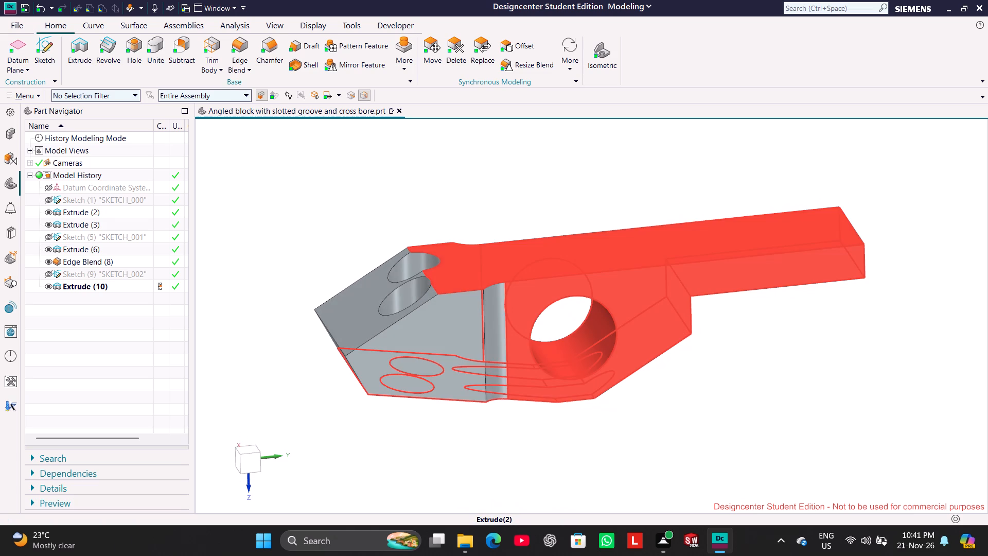
{"action": "middle_click_drag", "start_coordinate": [769, 384], "coordinate": [812, 484]}
{"action": "left_click", "coordinate": [611, 56]}
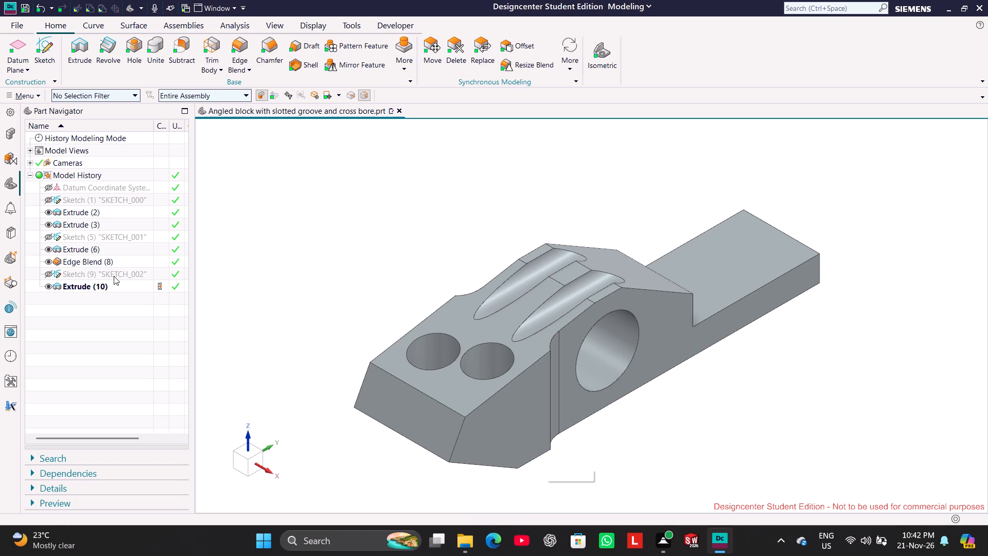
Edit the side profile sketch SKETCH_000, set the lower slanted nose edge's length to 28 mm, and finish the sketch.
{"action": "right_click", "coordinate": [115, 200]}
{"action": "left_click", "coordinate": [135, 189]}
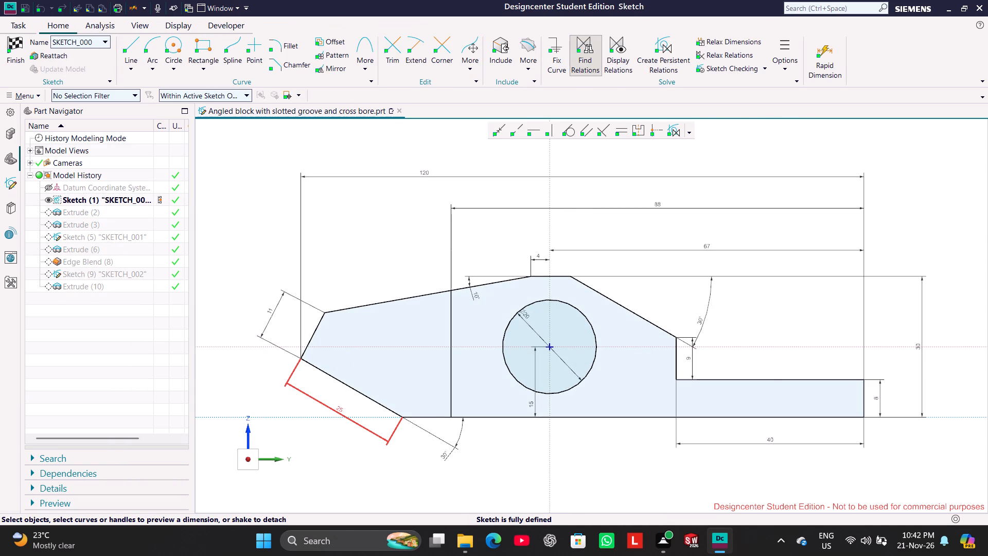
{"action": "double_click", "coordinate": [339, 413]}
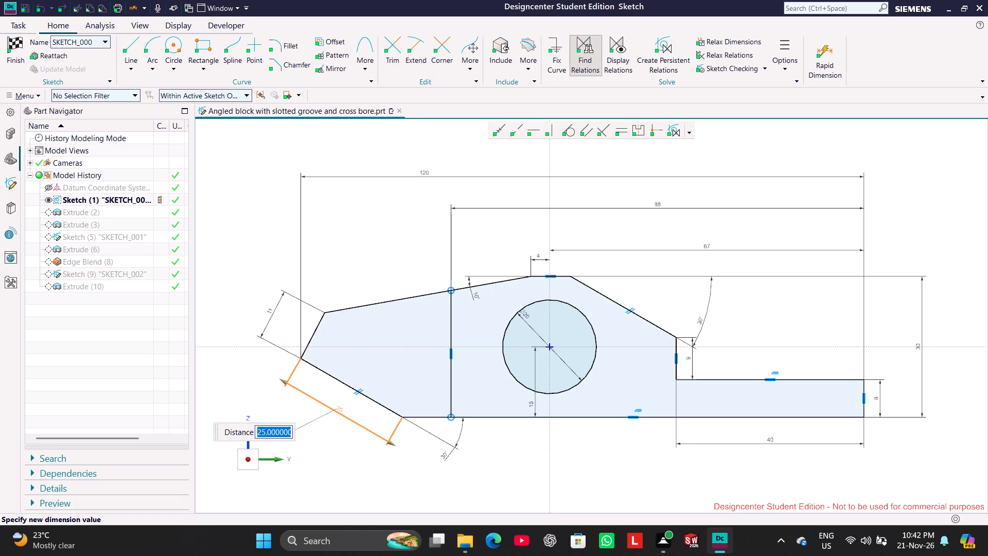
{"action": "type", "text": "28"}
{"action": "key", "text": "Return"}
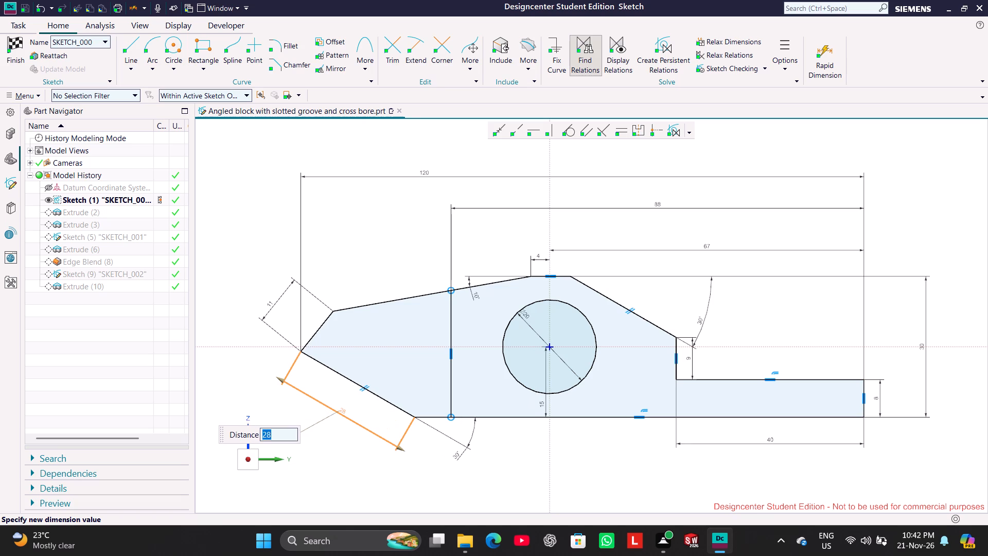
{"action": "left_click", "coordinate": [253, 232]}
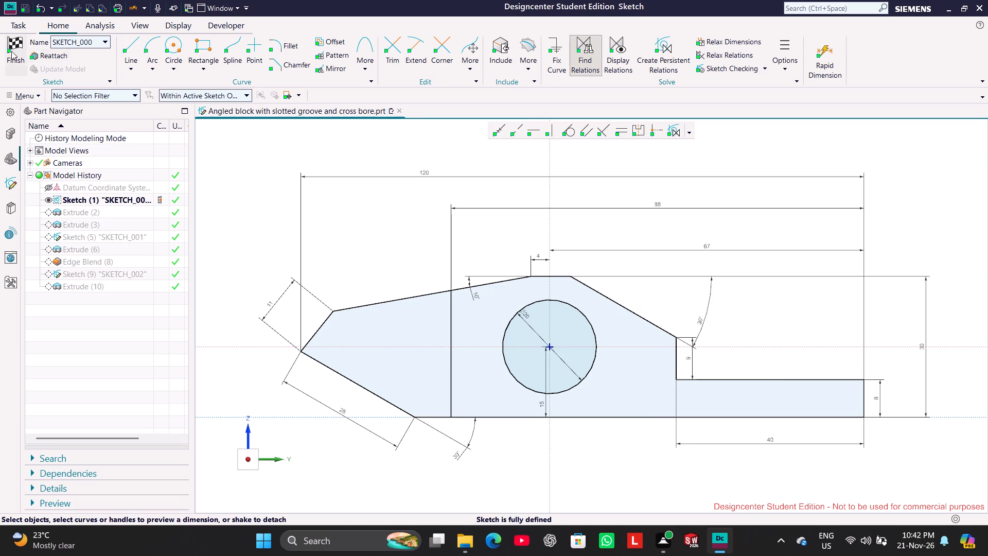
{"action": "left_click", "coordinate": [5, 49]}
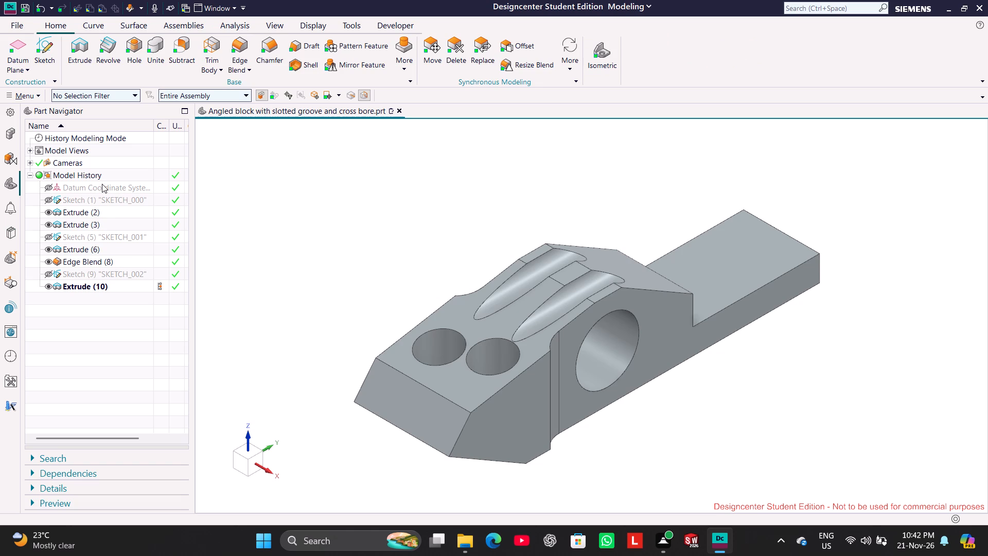
Reopen the side profile sketch SKETCH_000, set the lower slanted nose edge's length to 30 mm, and finish the sketch.
{"action": "right_click", "coordinate": [104, 197]}
{"action": "left_click", "coordinate": [127, 185]}
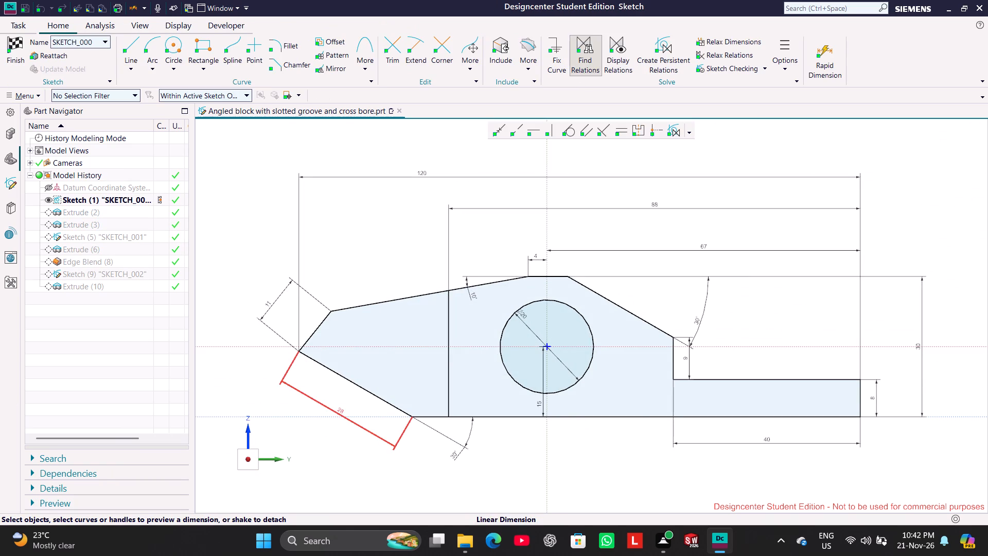
{"action": "double_click", "coordinate": [341, 408]}
{"action": "type", "text": "30"}
{"action": "key", "text": "Return"}
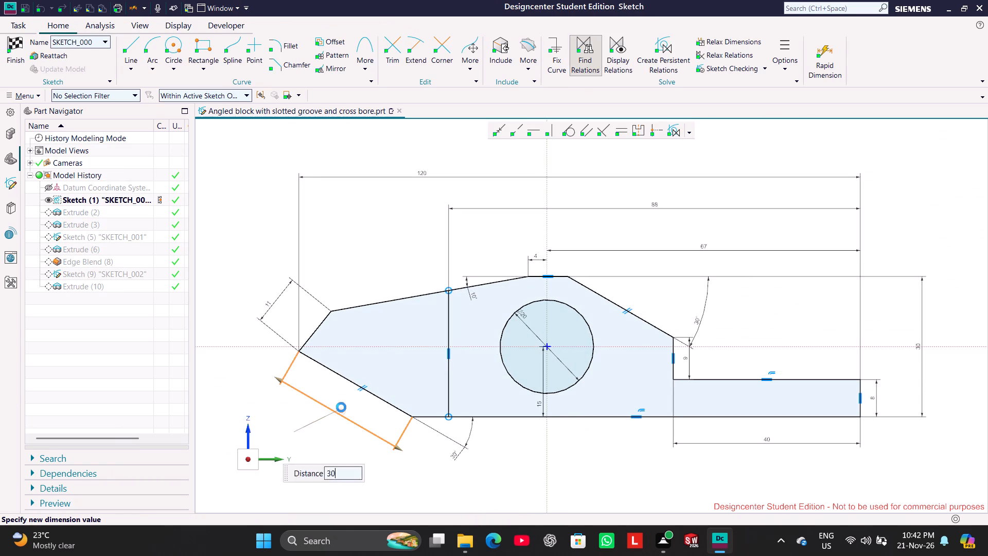
{"action": "left_click", "coordinate": [254, 210]}
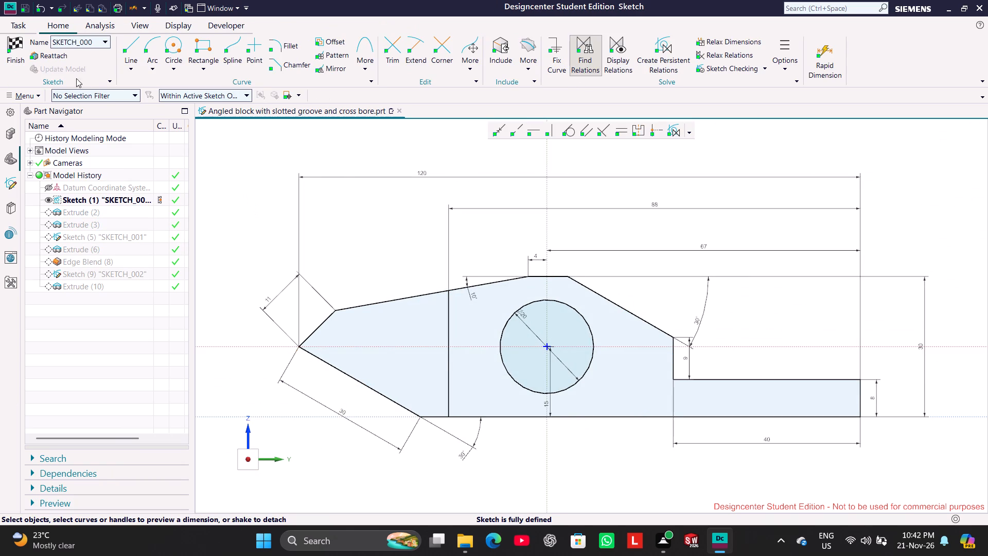
{"action": "left_click", "coordinate": [18, 55]}
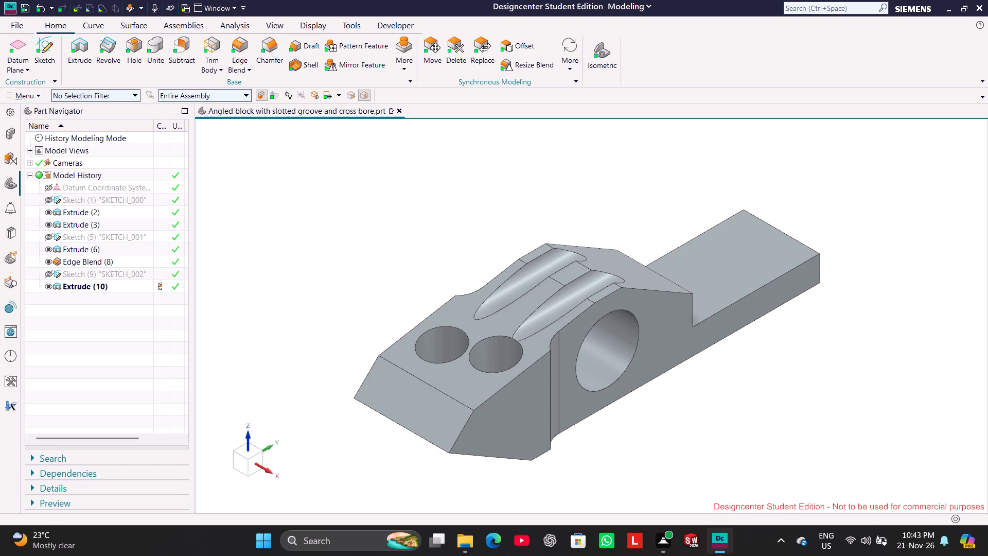
Edit the nose hole sketch SKETCH_002, set the right circle's vertical distance to the included edge to 18 mm, and finish the sketch.
{"action": "right_click", "coordinate": [101, 273]}
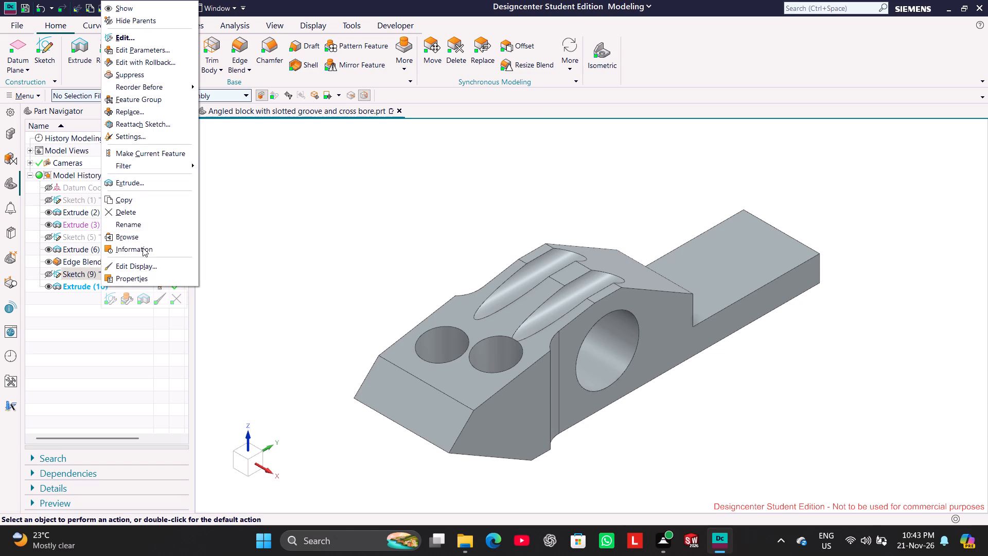
{"action": "left_click", "coordinate": [128, 296]}
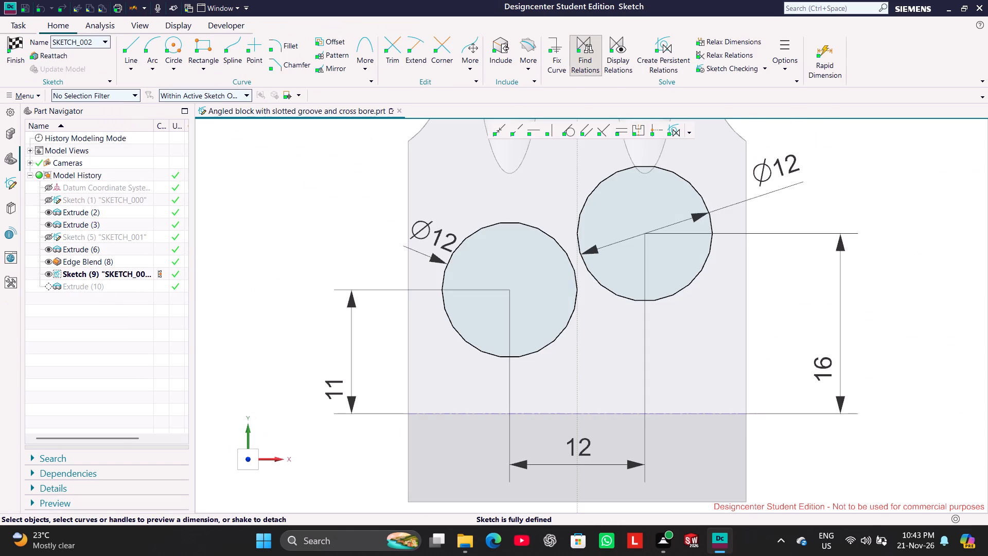
{"action": "double_click", "coordinate": [820, 368]}
{"action": "type", "text": "18"}
{"action": "key", "text": "Return"}
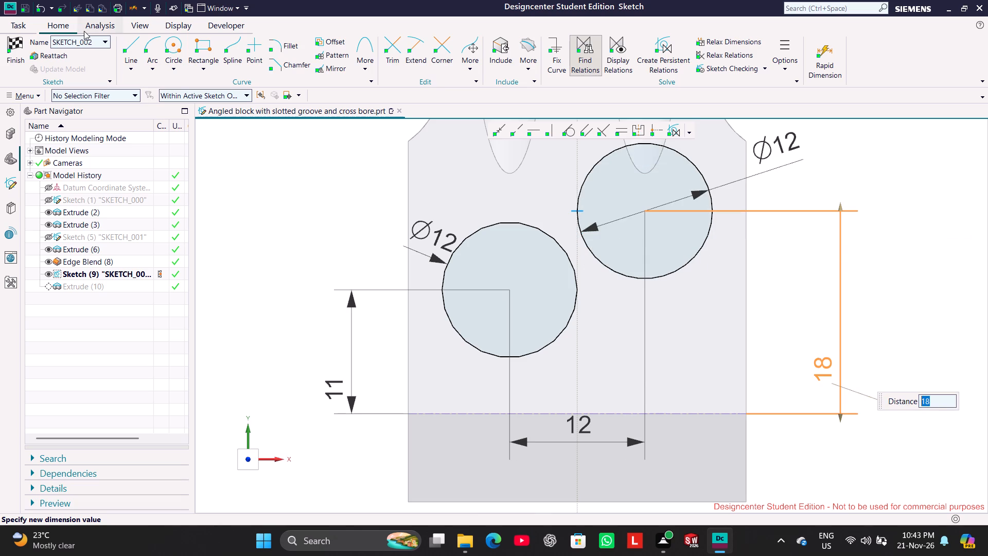
{"action": "left_click", "coordinate": [19, 48]}
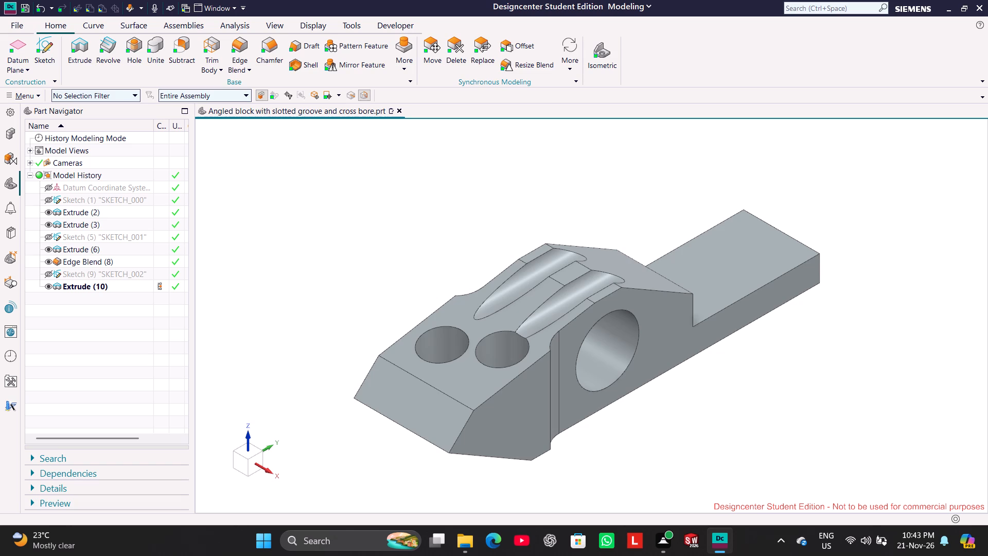
Reopen SKETCH_000 and, viewing it from the opposite side, draw a circle about 13 mm in diameter across the nose's upper sloped edge.
{"action": "scroll", "coordinate": [615, 214], "scroll_direction": "down", "scroll_amount": 1}
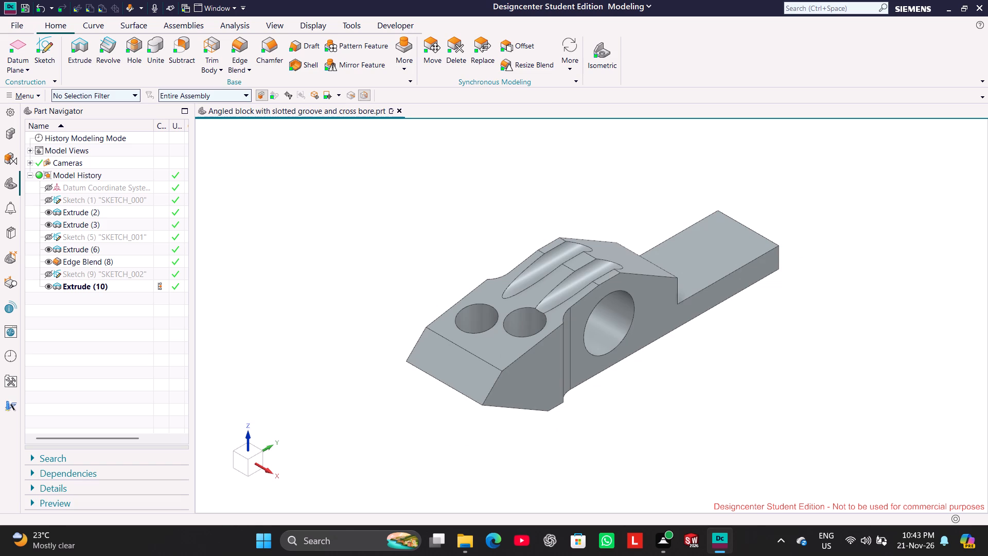
{"action": "right_click", "coordinate": [103, 198]}
{"action": "left_click", "coordinate": [129, 184]}
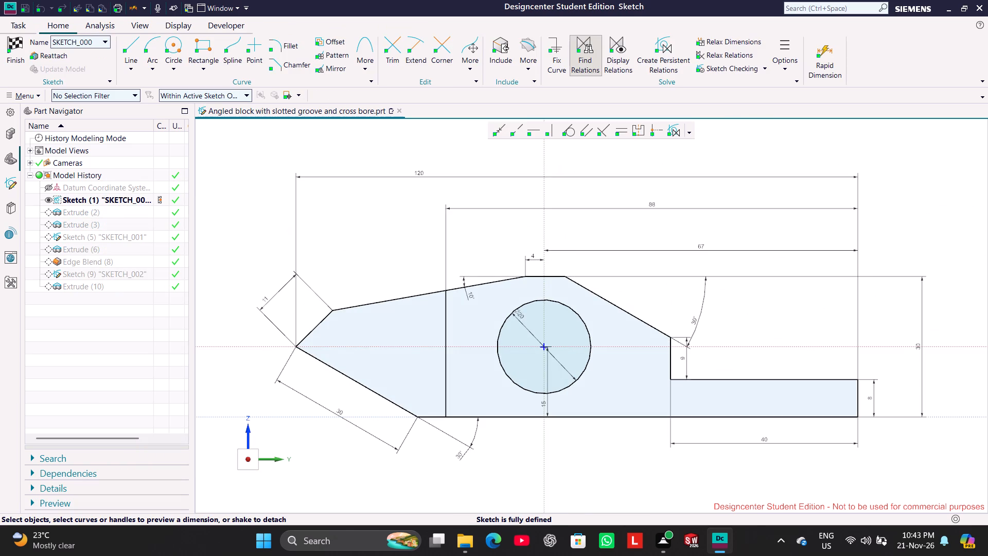
{"action": "middle_click_drag", "start_coordinate": [288, 423], "coordinate": [381, 420]}
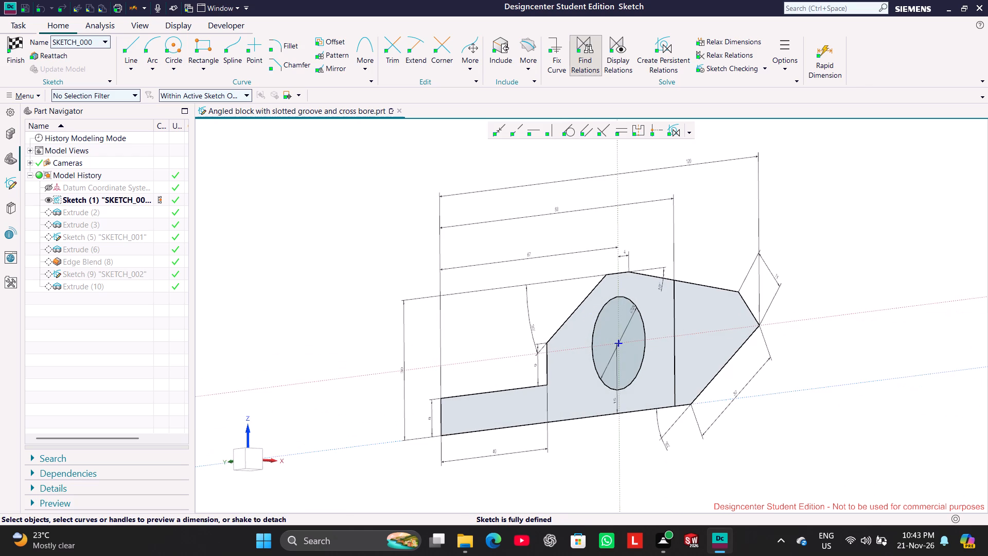
{"action": "left_click", "coordinate": [239, 459]}
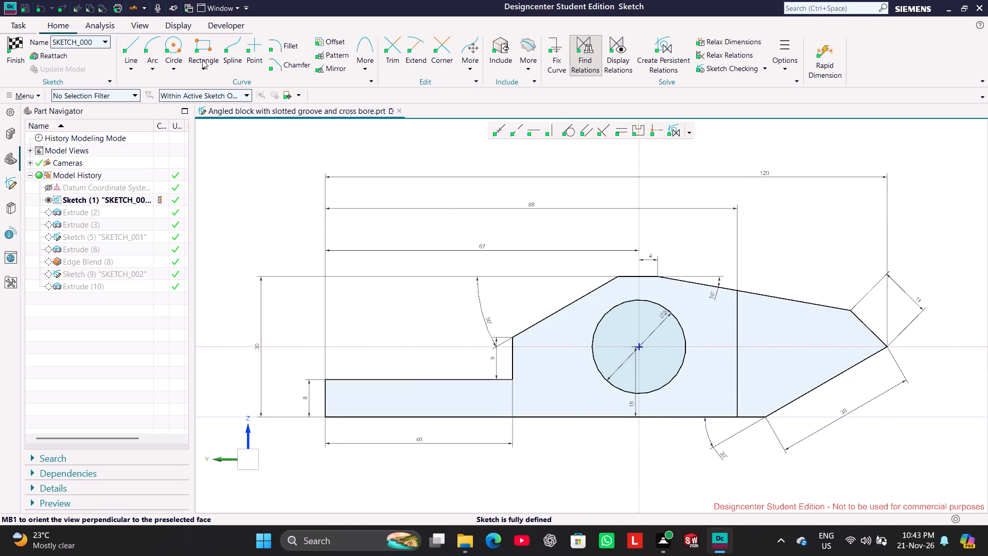
{"action": "left_click", "coordinate": [178, 44]}
{"action": "left_click", "coordinate": [784, 324]}
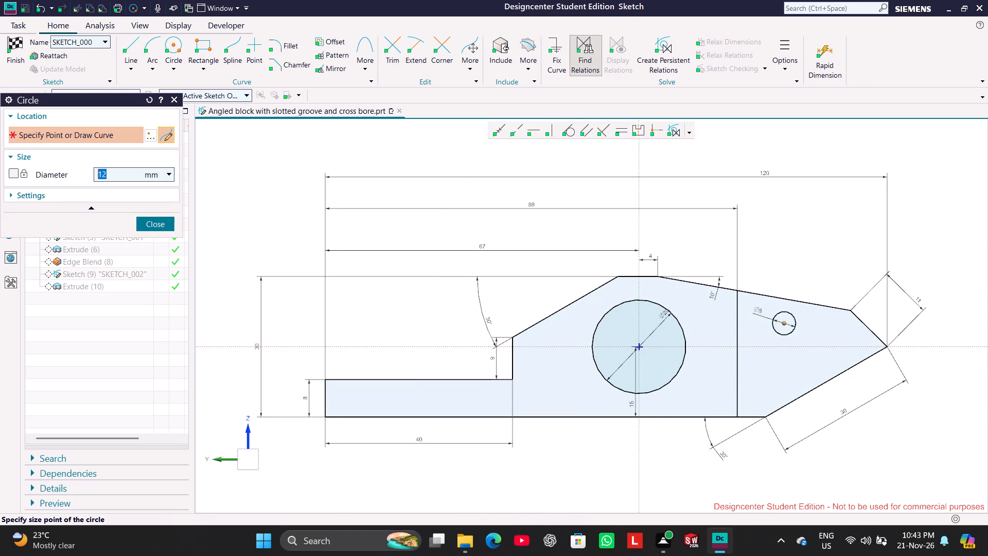
{"action": "left_click", "coordinate": [803, 348]}
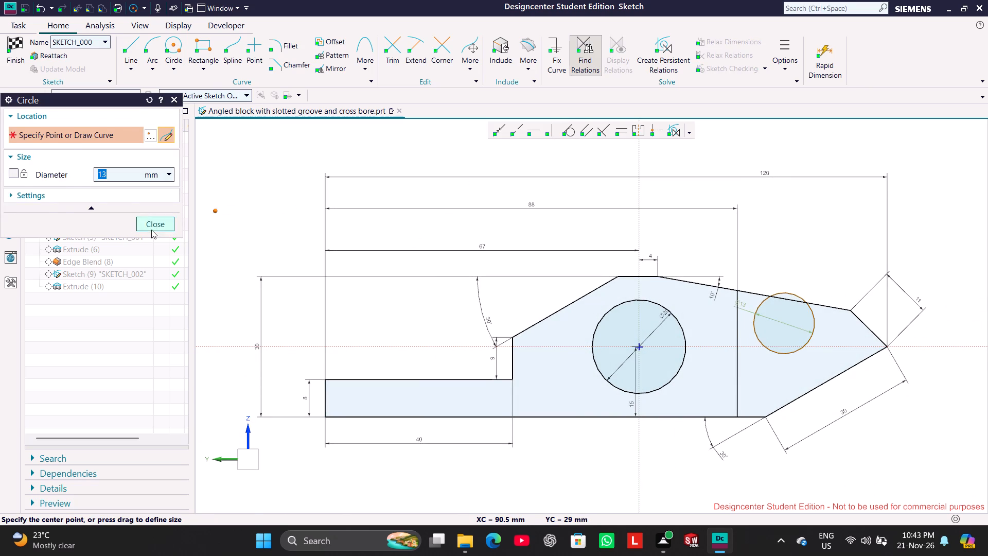
{"action": "left_click", "coordinate": [151, 229]}
Open the new nose circle's diameter dimension for editing.
{"action": "left_click", "coordinate": [785, 291]}
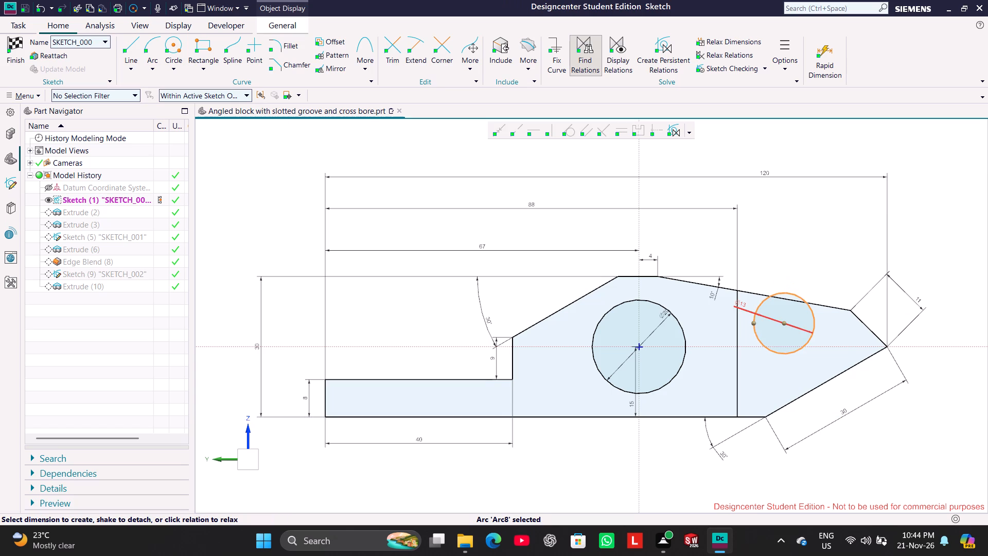
{"action": "double_click", "coordinate": [745, 306]}
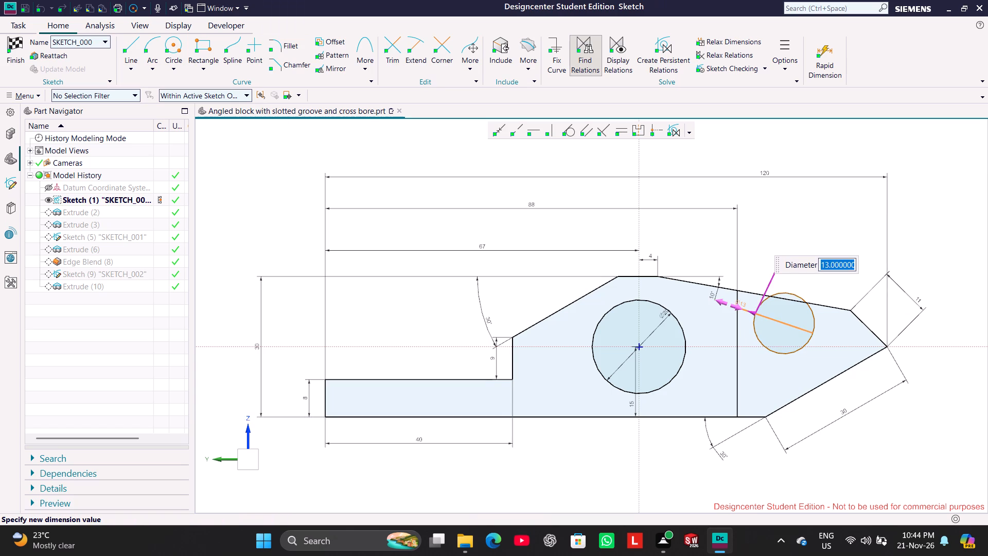
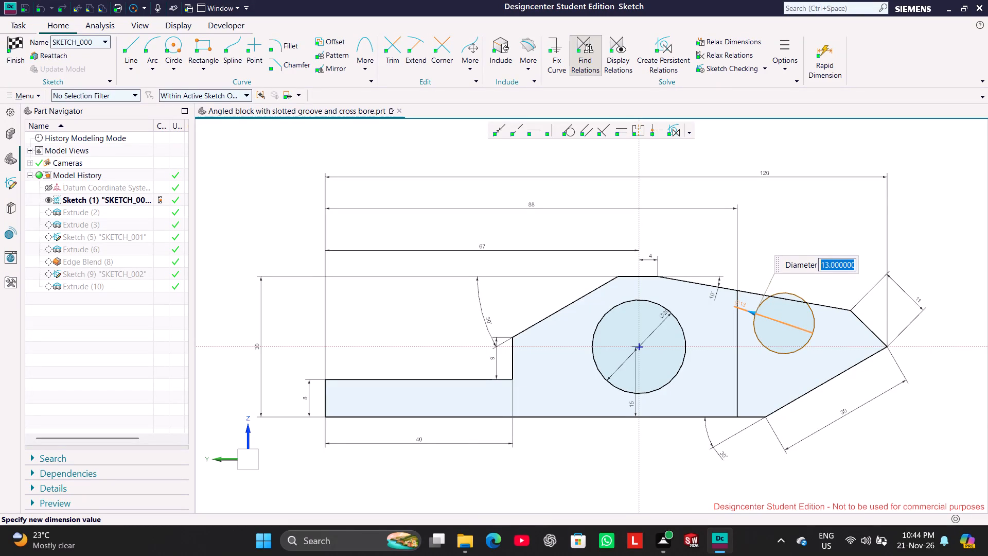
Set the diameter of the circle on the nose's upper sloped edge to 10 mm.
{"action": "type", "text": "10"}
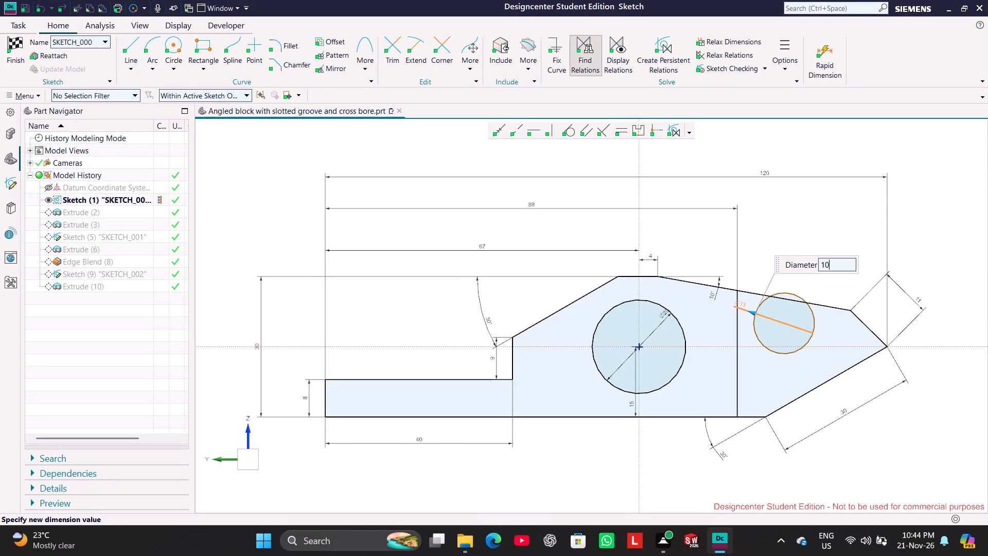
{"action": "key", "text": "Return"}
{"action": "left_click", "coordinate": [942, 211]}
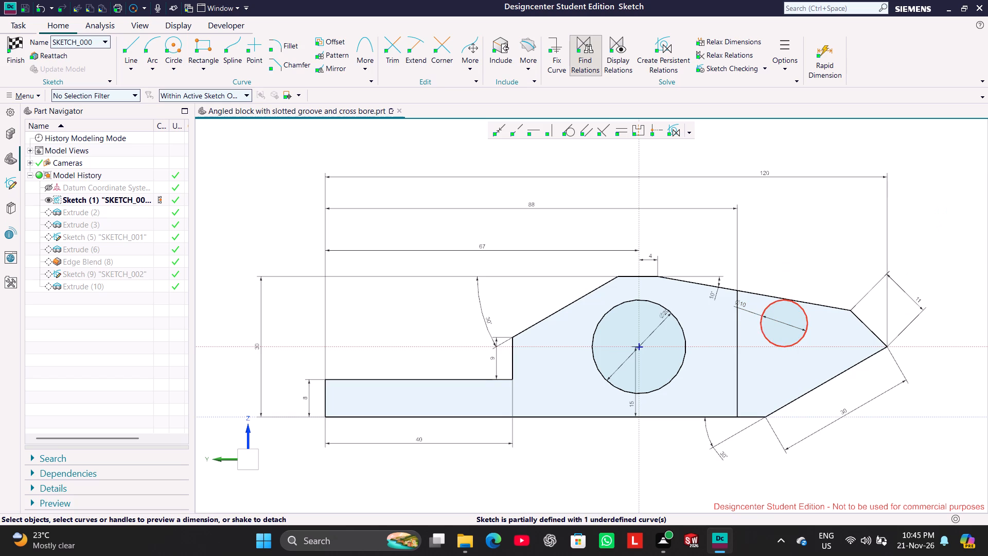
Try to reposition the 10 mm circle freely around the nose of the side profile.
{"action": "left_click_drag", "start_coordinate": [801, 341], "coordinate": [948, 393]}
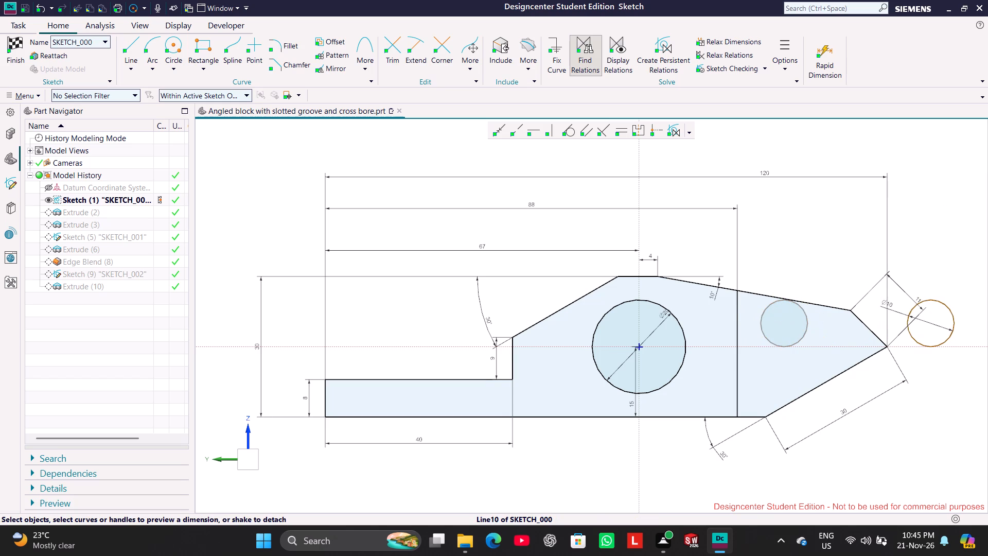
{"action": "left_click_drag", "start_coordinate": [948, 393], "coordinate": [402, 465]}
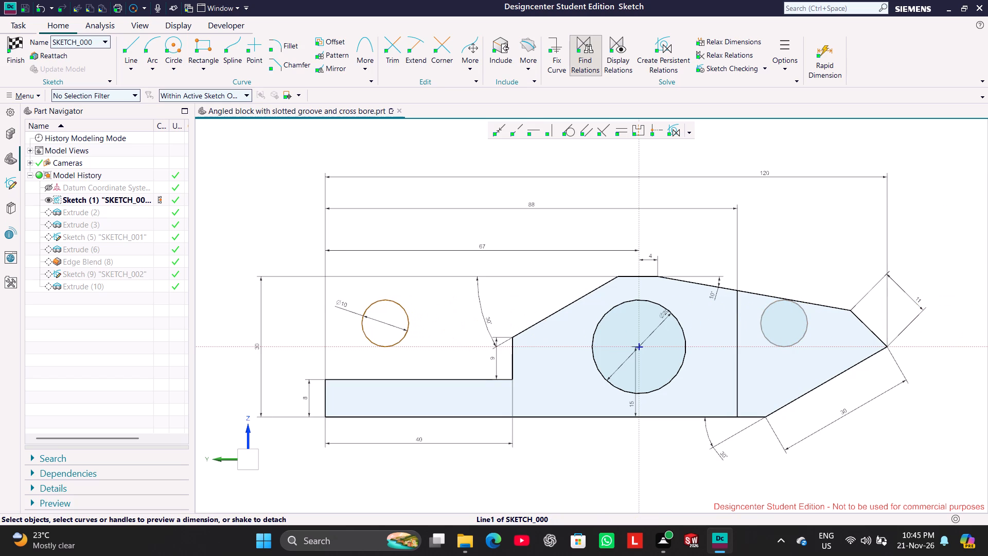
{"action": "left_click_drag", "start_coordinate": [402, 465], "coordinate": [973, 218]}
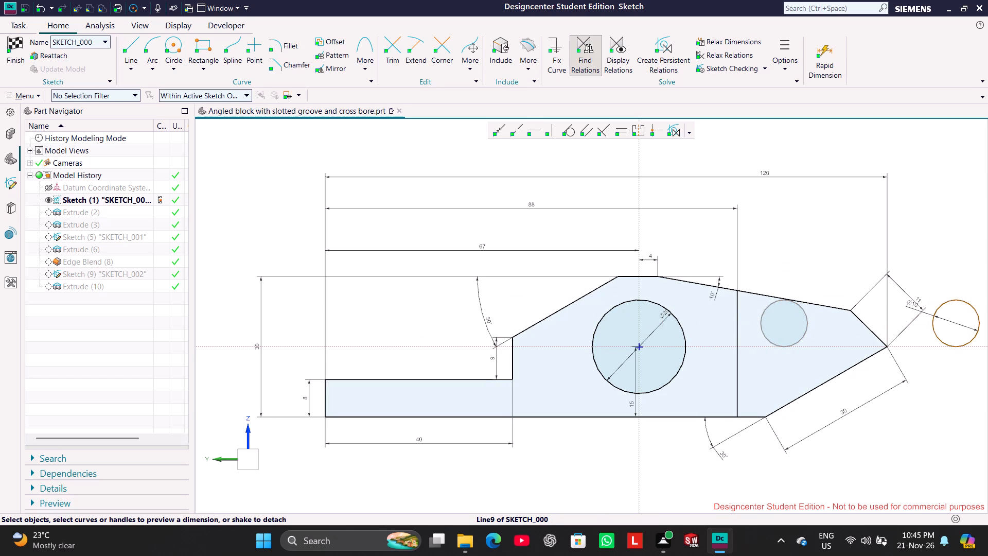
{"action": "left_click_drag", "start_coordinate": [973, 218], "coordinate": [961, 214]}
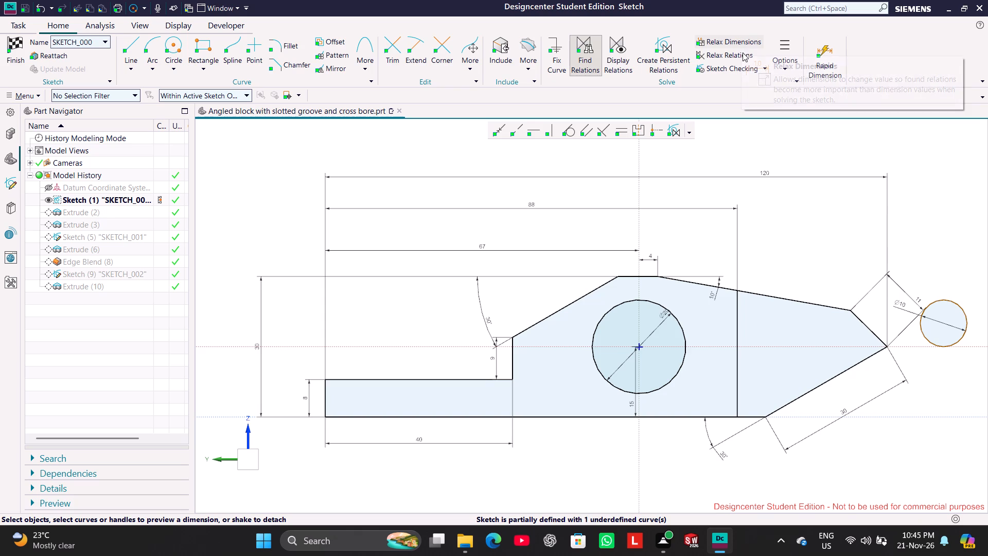
Turn on Relax Relations and Relax Dimensions while trying to move the 10 mm circle from outside the profile back into the nose.
{"action": "left_click", "coordinate": [743, 53]}
{"action": "left_click_drag", "start_coordinate": [946, 342], "coordinate": [923, 389]}
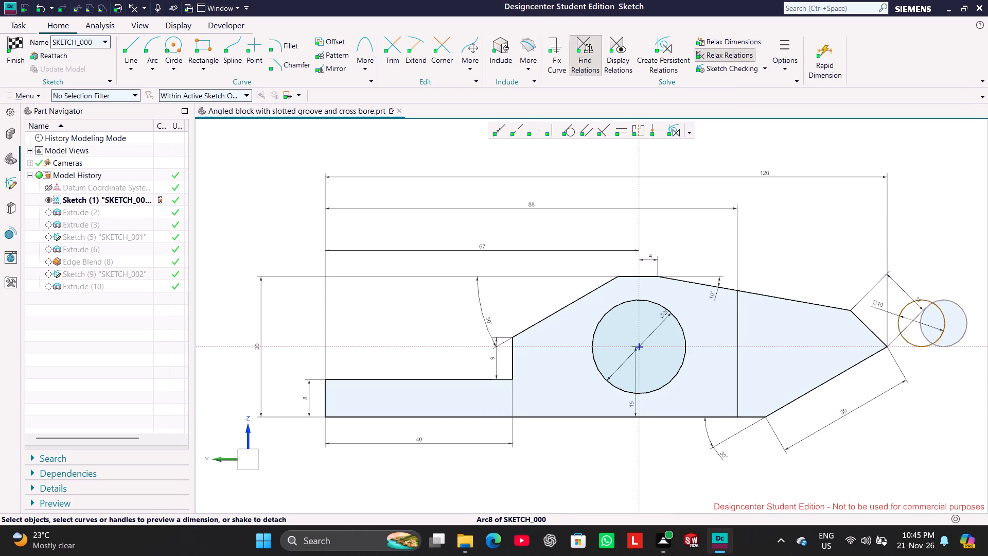
{"action": "left_click_drag", "start_coordinate": [923, 389], "coordinate": [951, 200]}
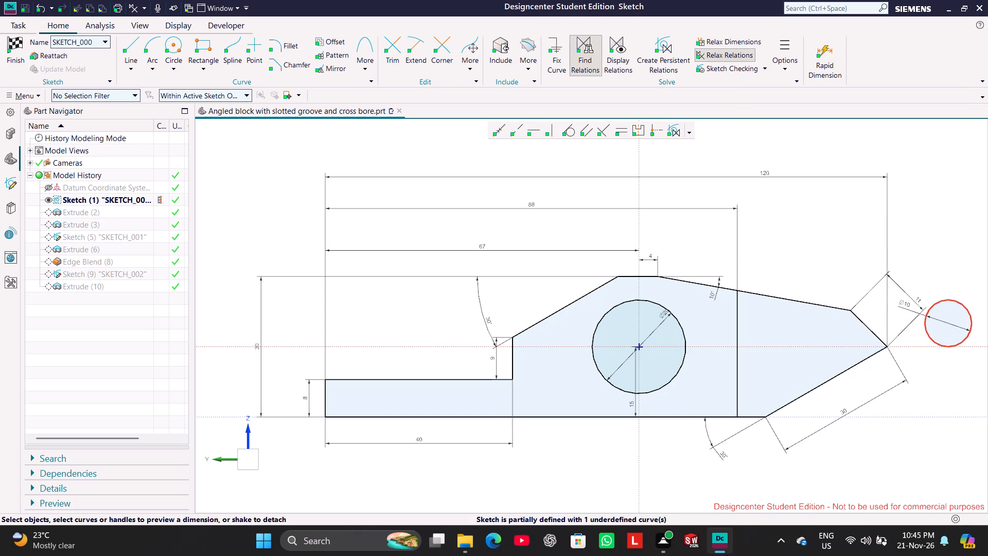
{"action": "left_click", "coordinate": [731, 39]}
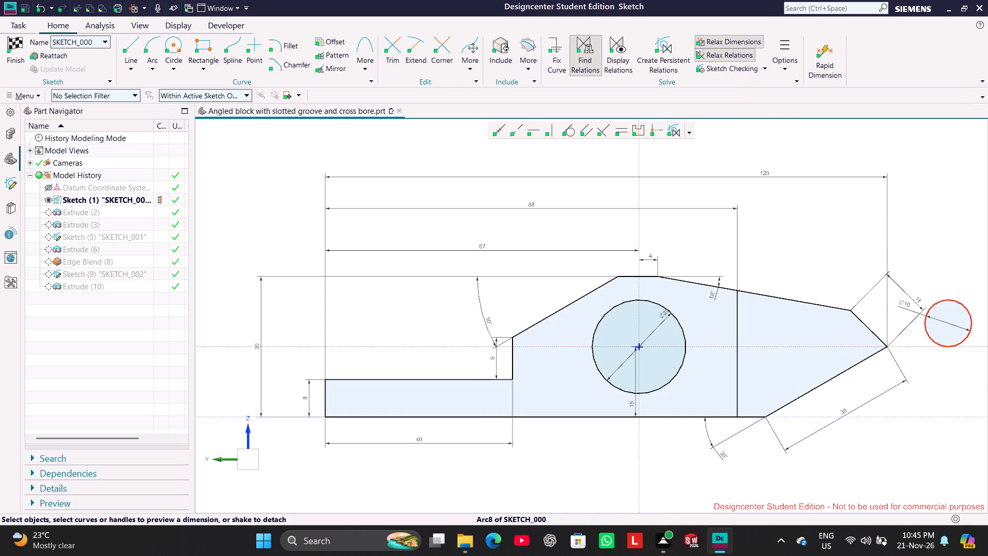
{"action": "left_click_drag", "start_coordinate": [958, 302], "coordinate": [793, 371]}
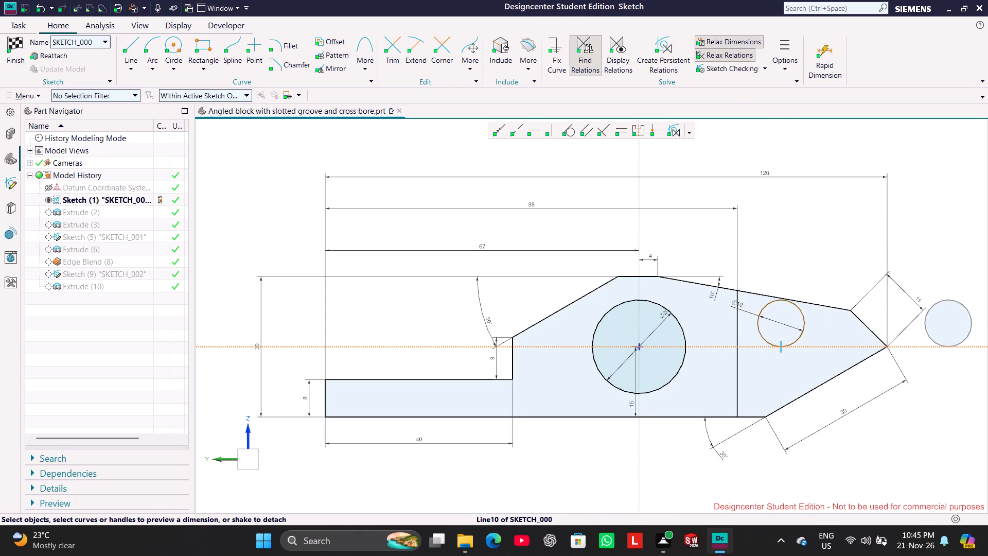
{"action": "left_click_drag", "start_coordinate": [793, 371], "coordinate": [959, 382]}
{"action": "left_click_drag", "start_coordinate": [960, 342], "coordinate": [952, 405]}
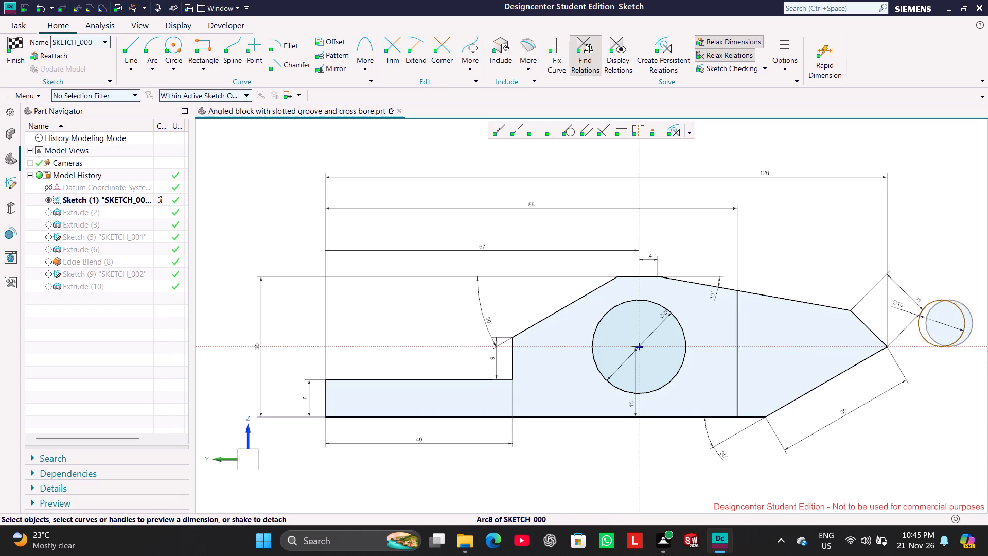
{"action": "left_click_drag", "start_coordinate": [952, 405], "coordinate": [955, 405]}
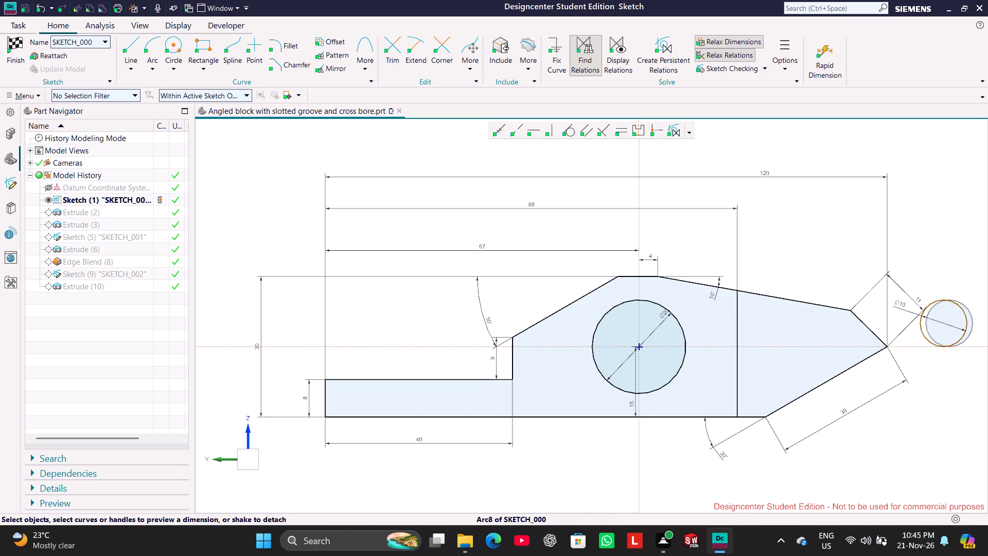
{"action": "left_click_drag", "start_coordinate": [955, 405], "coordinate": [909, 411]}
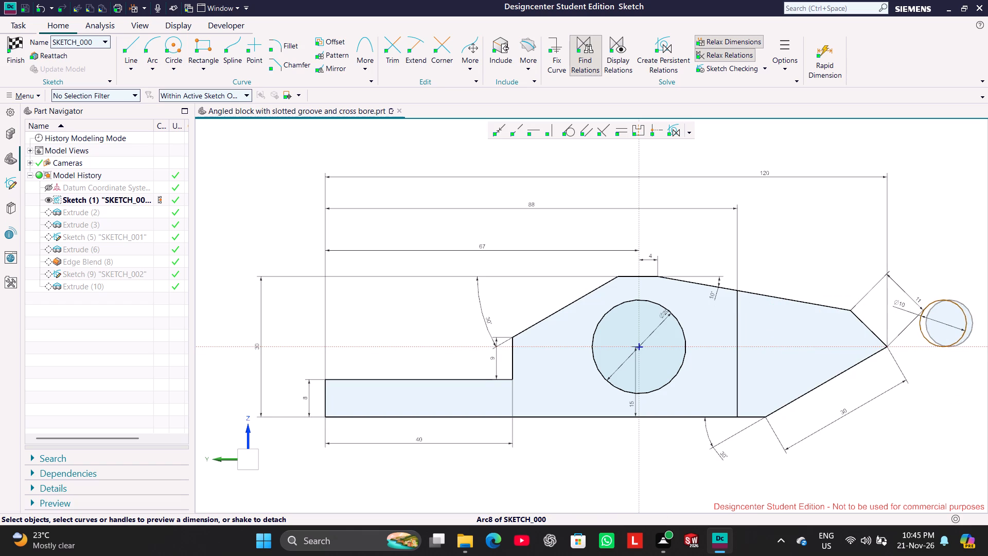
{"action": "left_click_drag", "start_coordinate": [909, 411], "coordinate": [778, 462]}
Delete the 10 mm circle from the nose of the side profile.
{"action": "right_click", "coordinate": [785, 313]}
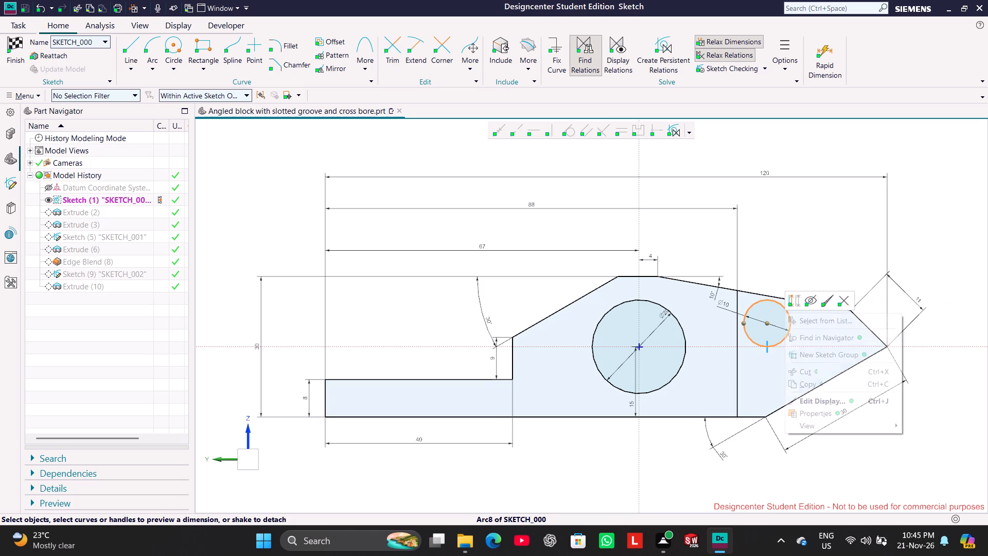
{"action": "left_click", "coordinate": [844, 298]}
Draw a new circle about 13 mm in diameter inside the nose, just below the horizontal reference line.
{"action": "left_click", "coordinate": [171, 49]}
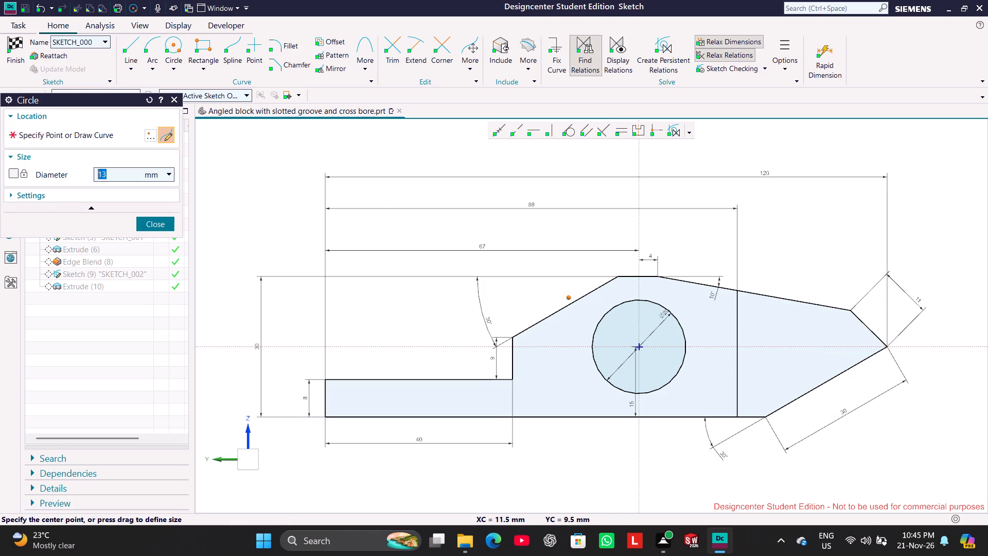
{"action": "left_click", "coordinate": [786, 360]}
{"action": "left_click", "coordinate": [816, 354]}
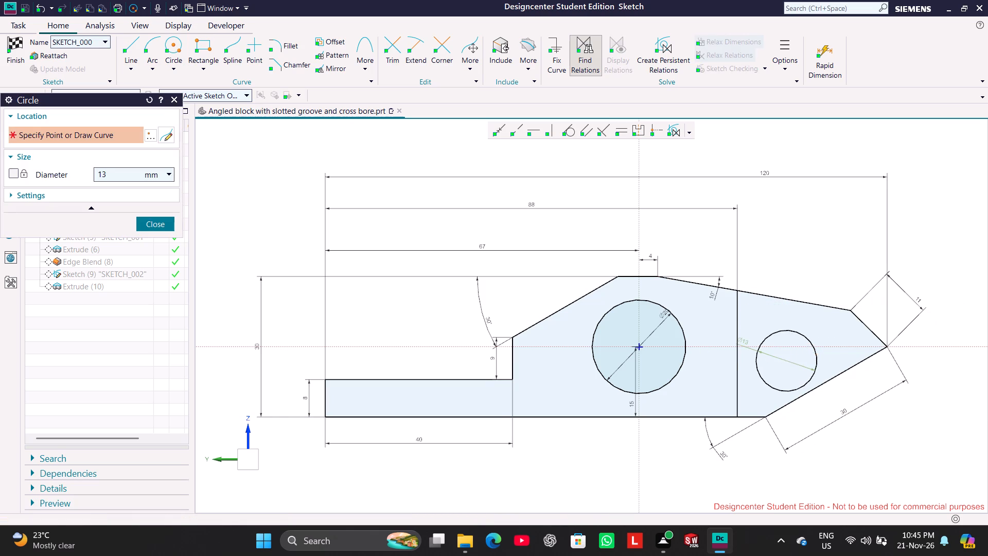
{"action": "type", "text": "10"}
{"action": "key", "text": "Return"}
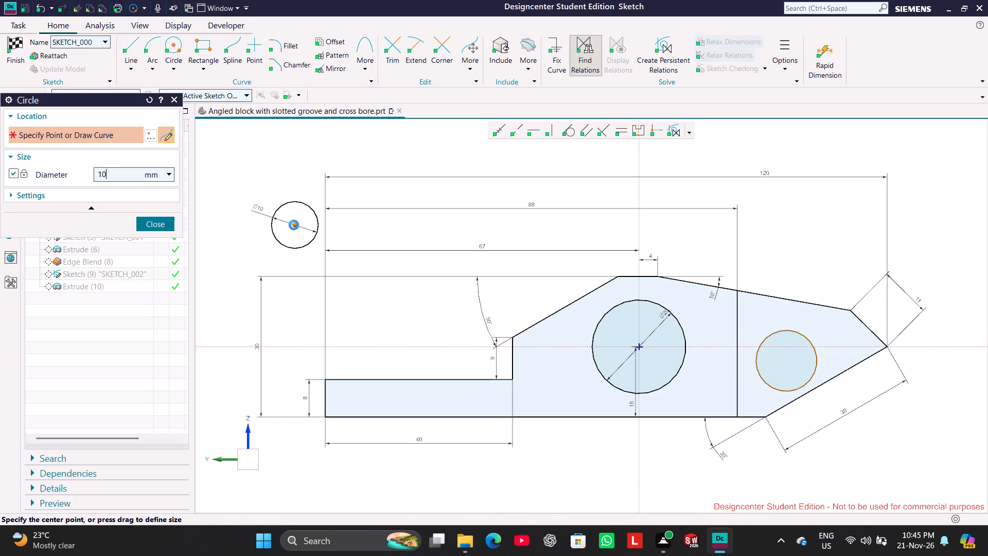
{"action": "left_click", "coordinate": [167, 223]}
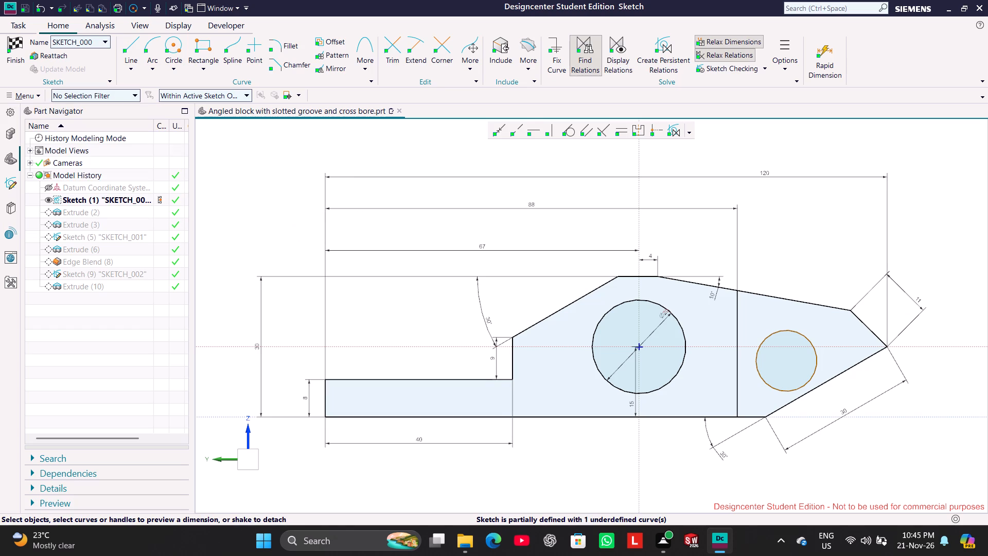
Set the new nose circle's diameter to 10 mm.
{"action": "left_click", "coordinate": [771, 333]}
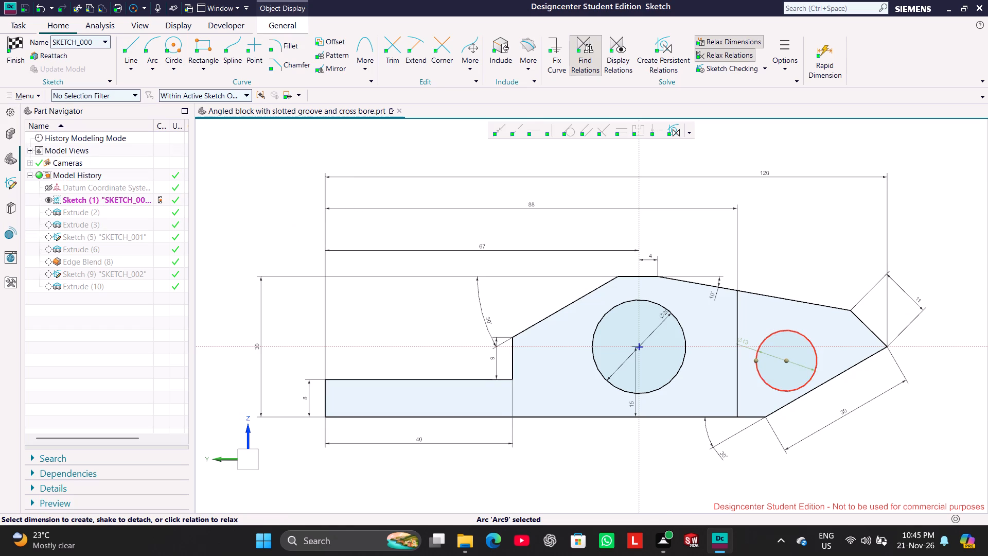
{"action": "double_click", "coordinate": [746, 341]}
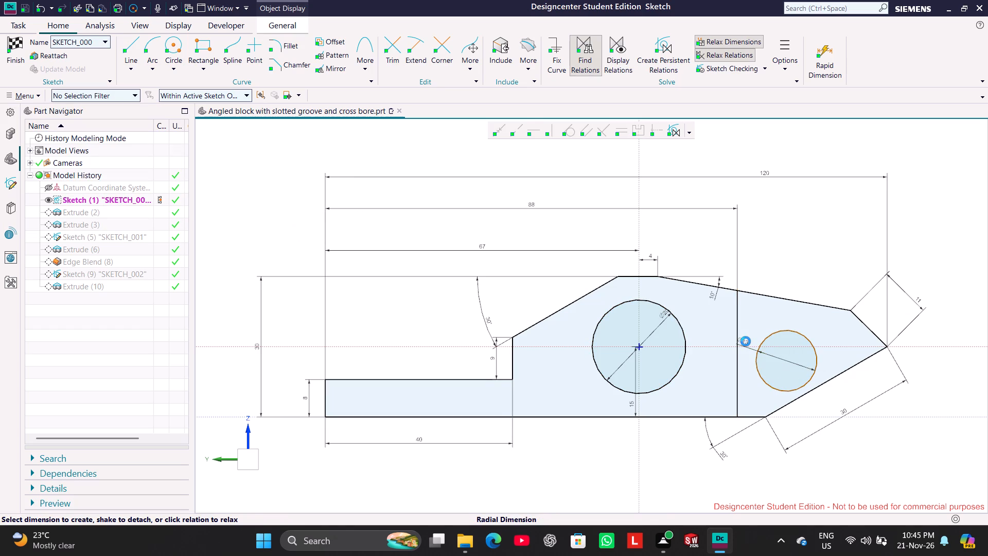
{"action": "type", "text": "10"}
{"action": "key", "text": "Return"}
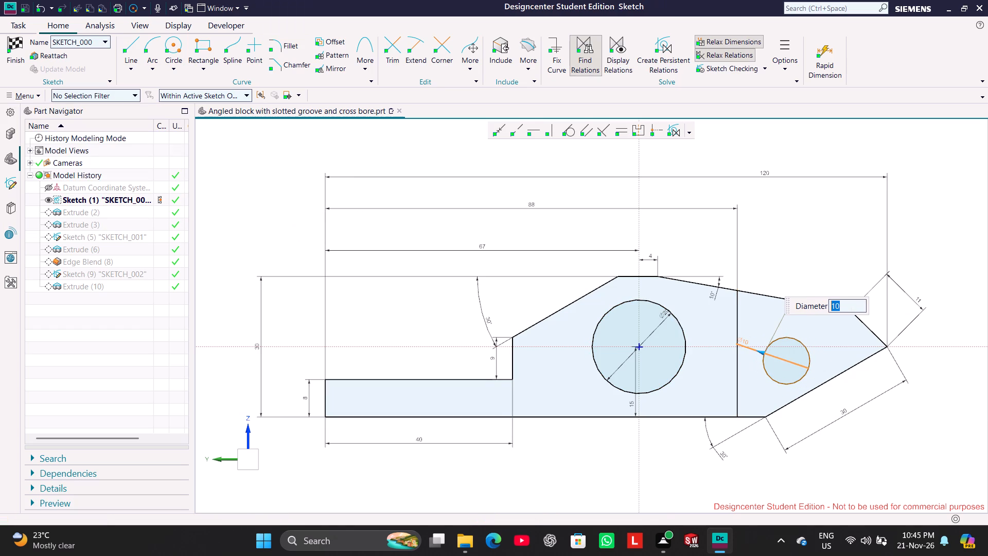
{"action": "left_click", "coordinate": [962, 185]}
Move the 10 mm nose circle up and toward the tip, with its centre about level with the large bore's centre.
{"action": "left_click_drag", "start_coordinate": [804, 341], "coordinate": [808, 326]}
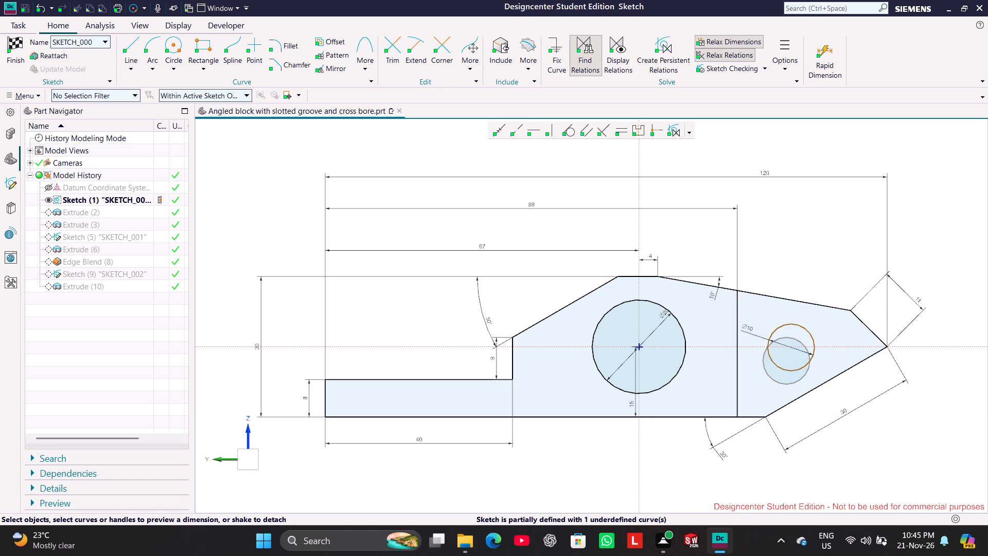
{"action": "left_click_drag", "start_coordinate": [808, 326], "coordinate": [822, 323]}
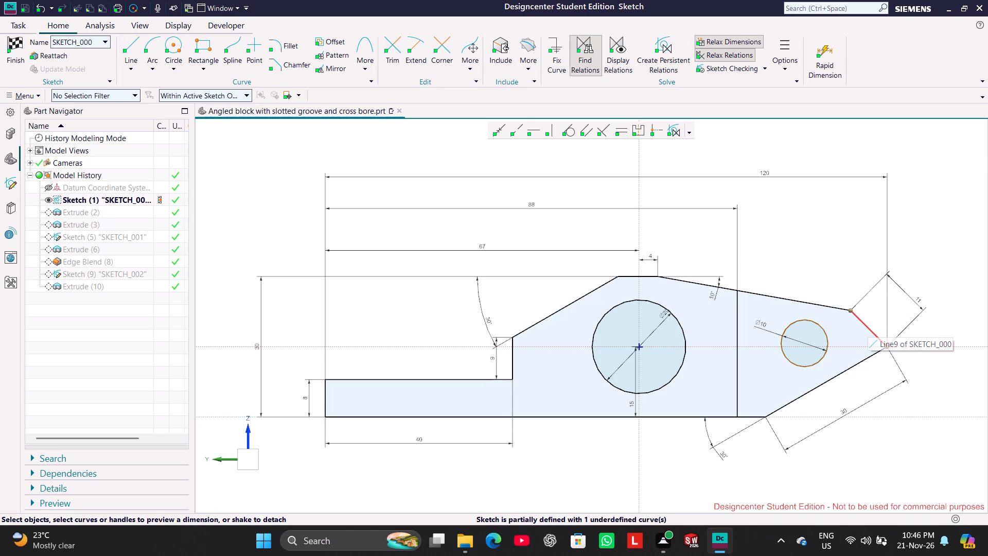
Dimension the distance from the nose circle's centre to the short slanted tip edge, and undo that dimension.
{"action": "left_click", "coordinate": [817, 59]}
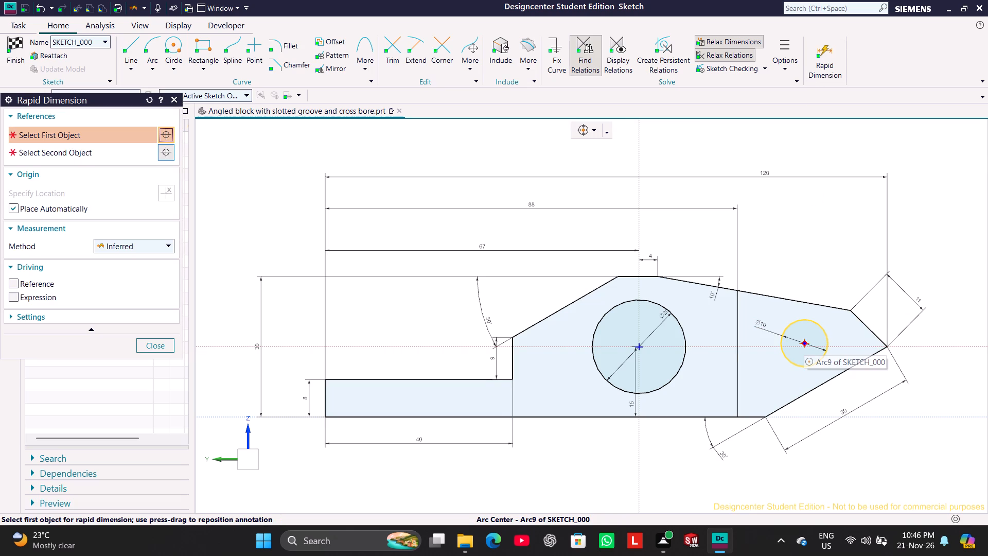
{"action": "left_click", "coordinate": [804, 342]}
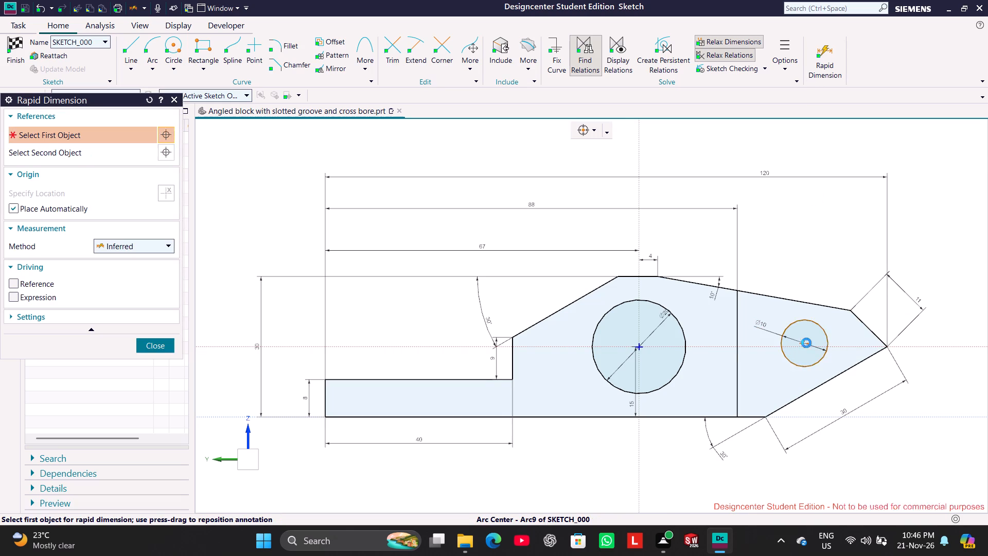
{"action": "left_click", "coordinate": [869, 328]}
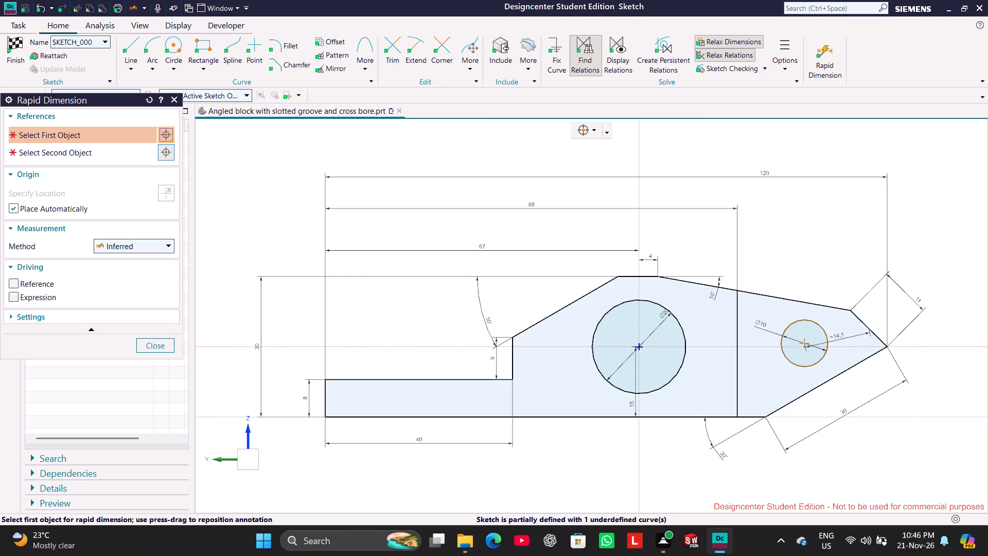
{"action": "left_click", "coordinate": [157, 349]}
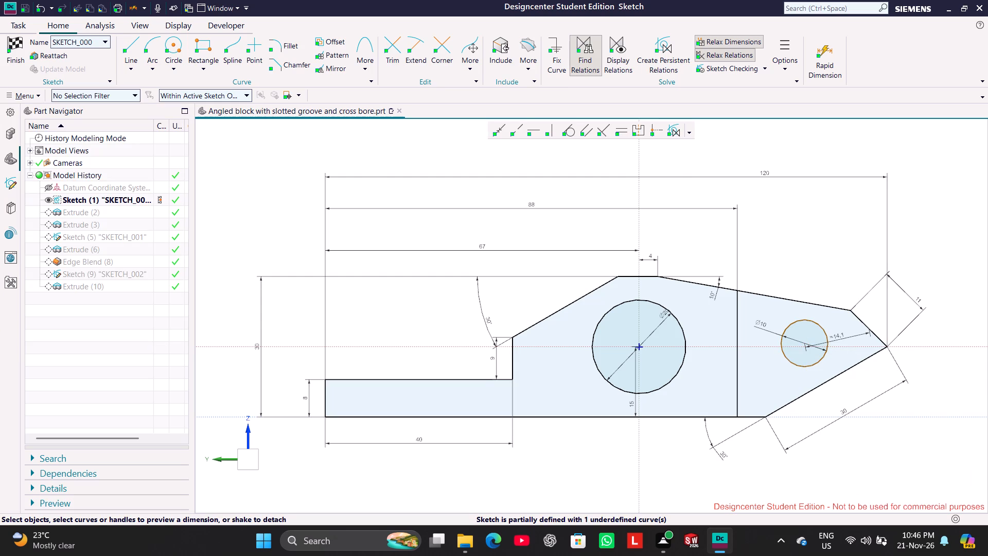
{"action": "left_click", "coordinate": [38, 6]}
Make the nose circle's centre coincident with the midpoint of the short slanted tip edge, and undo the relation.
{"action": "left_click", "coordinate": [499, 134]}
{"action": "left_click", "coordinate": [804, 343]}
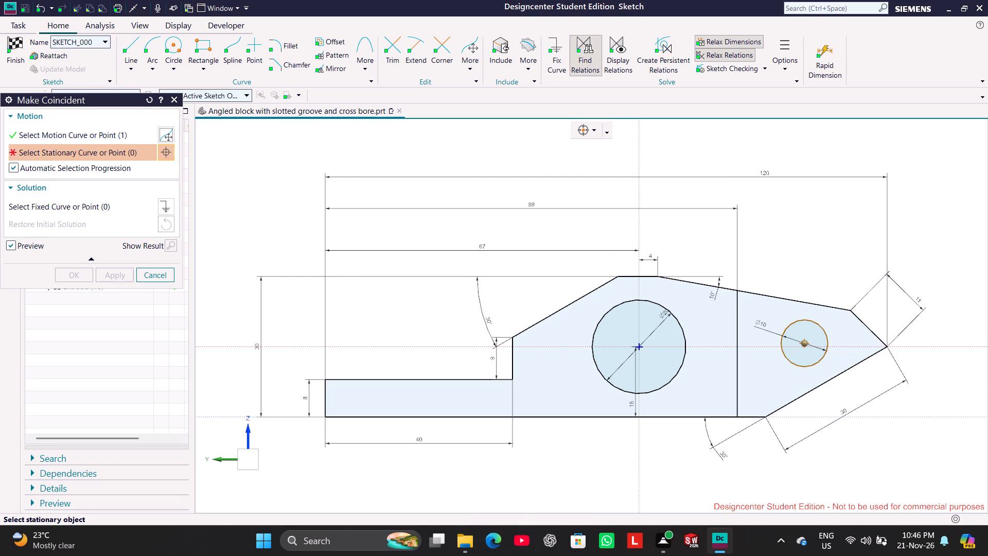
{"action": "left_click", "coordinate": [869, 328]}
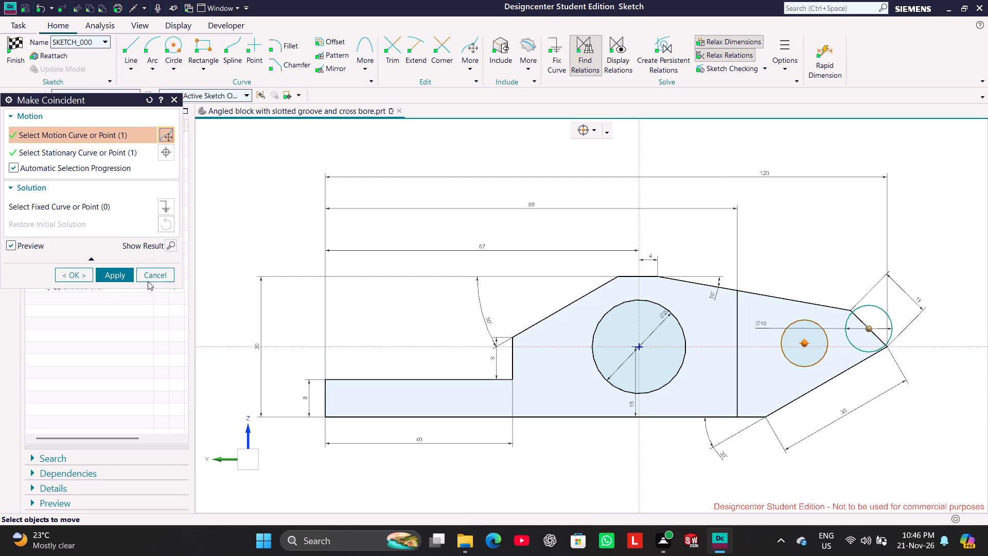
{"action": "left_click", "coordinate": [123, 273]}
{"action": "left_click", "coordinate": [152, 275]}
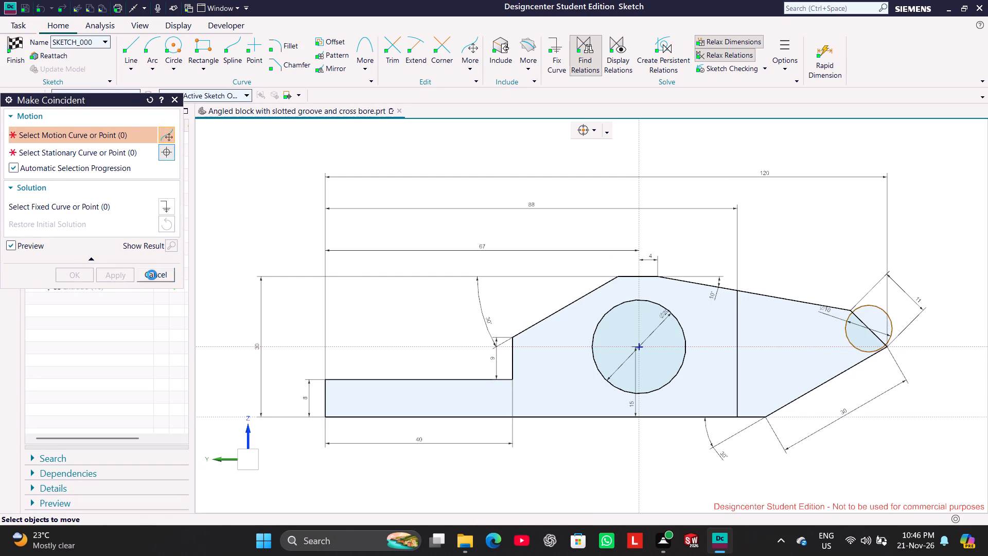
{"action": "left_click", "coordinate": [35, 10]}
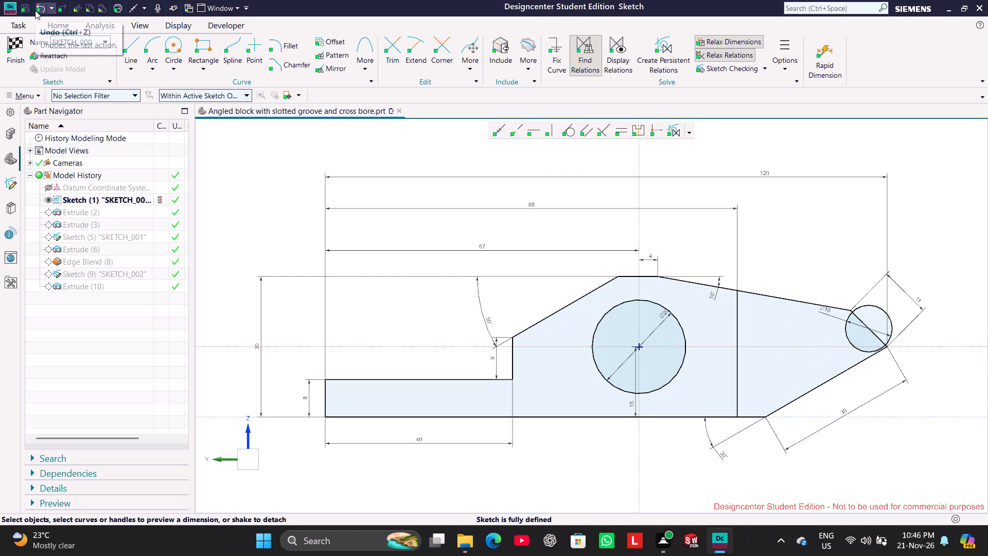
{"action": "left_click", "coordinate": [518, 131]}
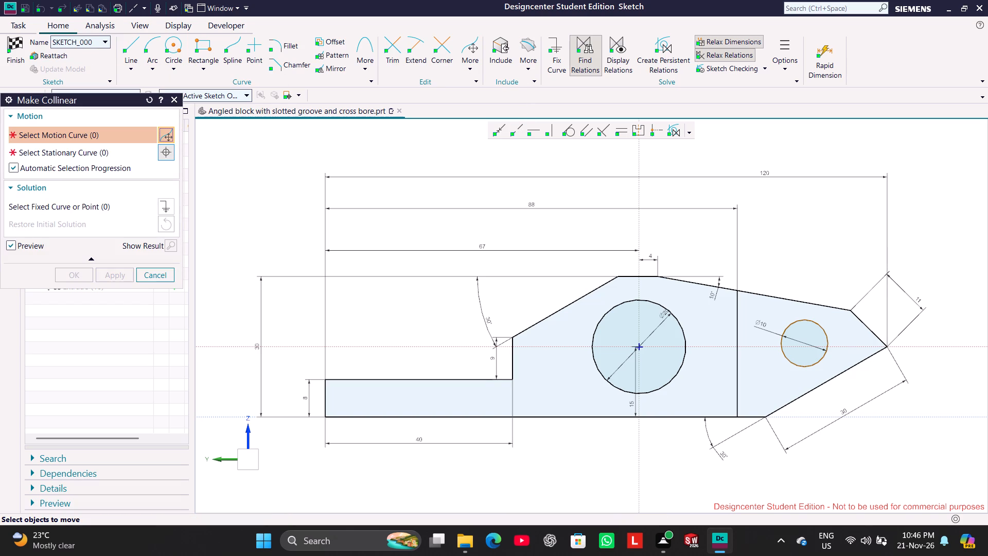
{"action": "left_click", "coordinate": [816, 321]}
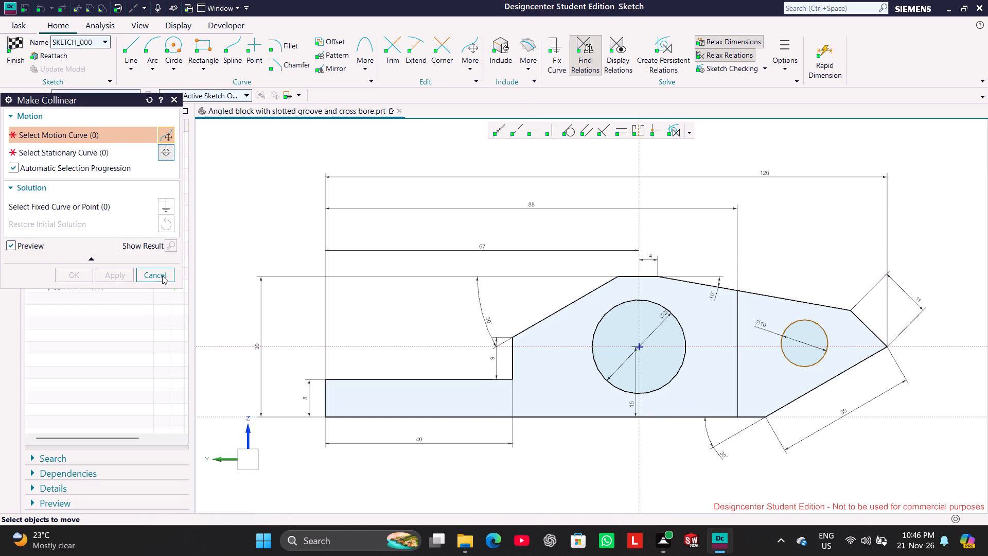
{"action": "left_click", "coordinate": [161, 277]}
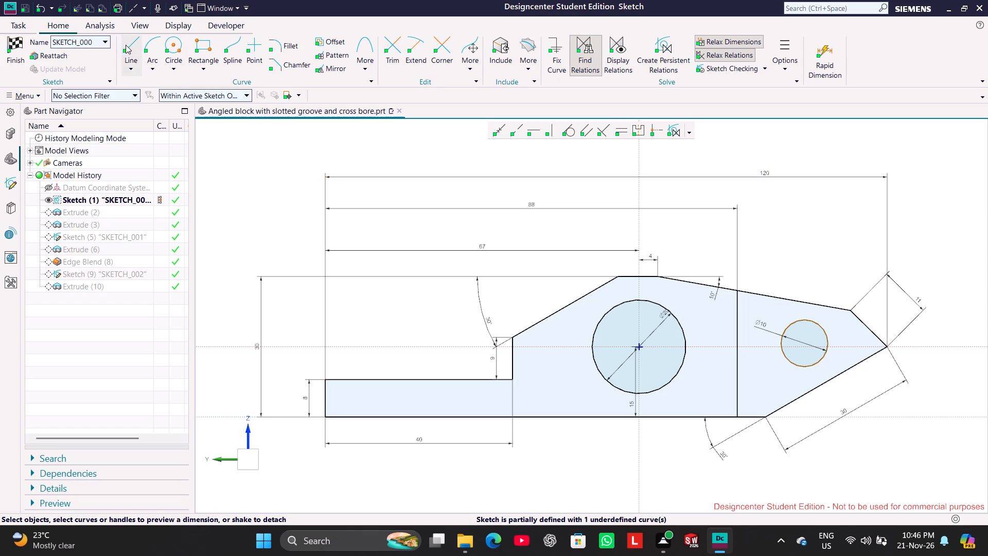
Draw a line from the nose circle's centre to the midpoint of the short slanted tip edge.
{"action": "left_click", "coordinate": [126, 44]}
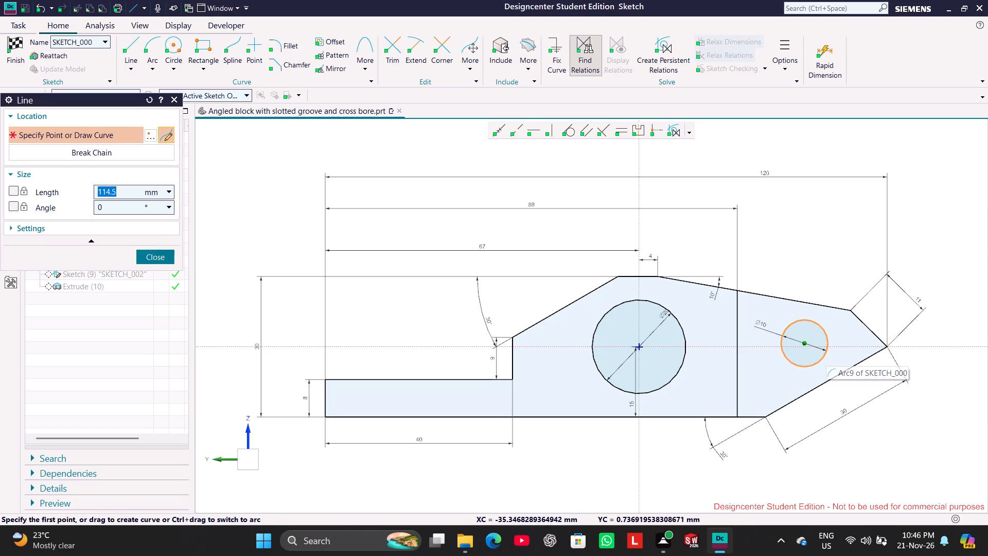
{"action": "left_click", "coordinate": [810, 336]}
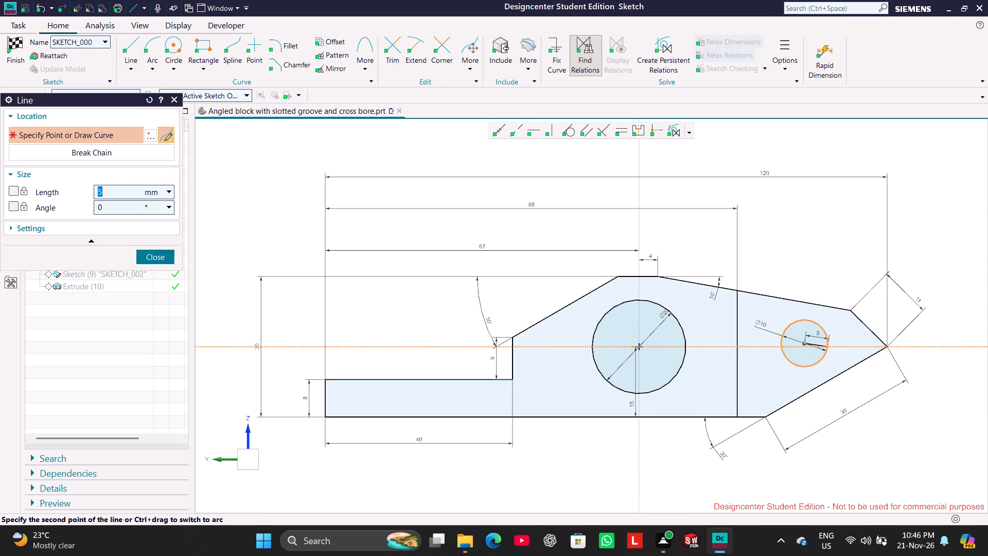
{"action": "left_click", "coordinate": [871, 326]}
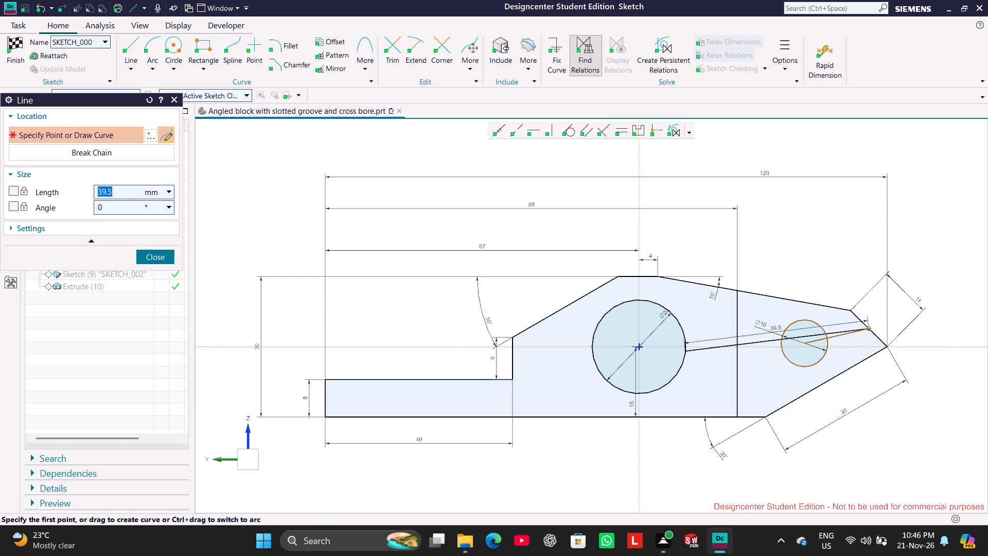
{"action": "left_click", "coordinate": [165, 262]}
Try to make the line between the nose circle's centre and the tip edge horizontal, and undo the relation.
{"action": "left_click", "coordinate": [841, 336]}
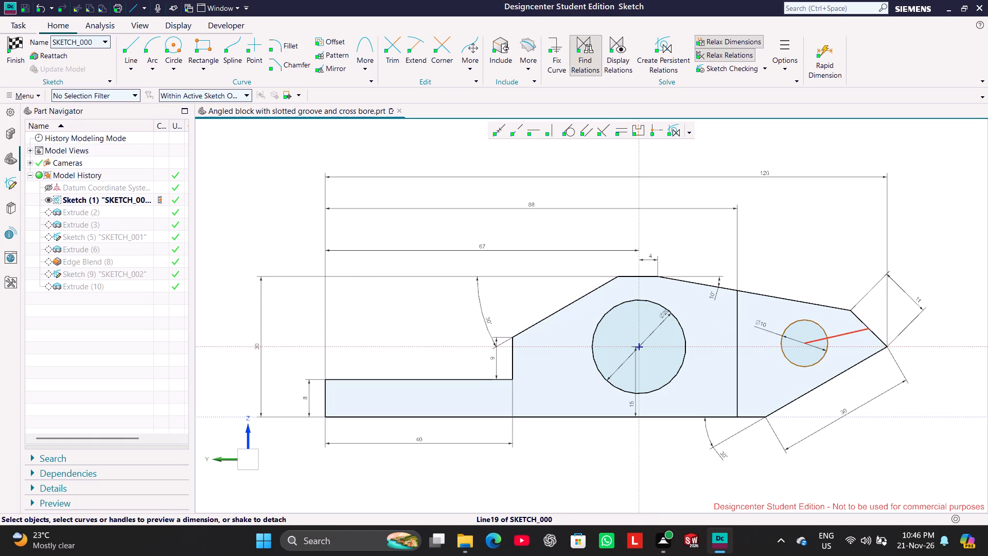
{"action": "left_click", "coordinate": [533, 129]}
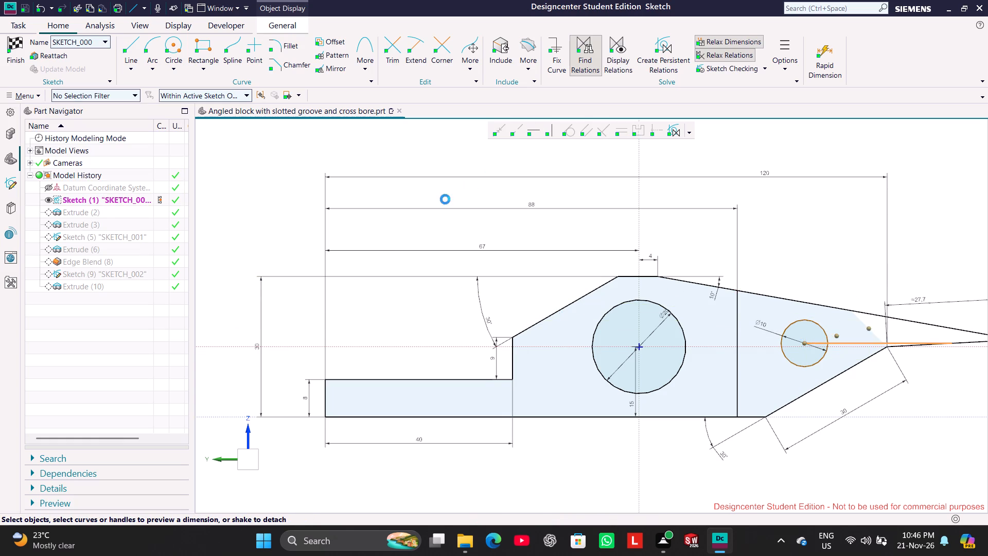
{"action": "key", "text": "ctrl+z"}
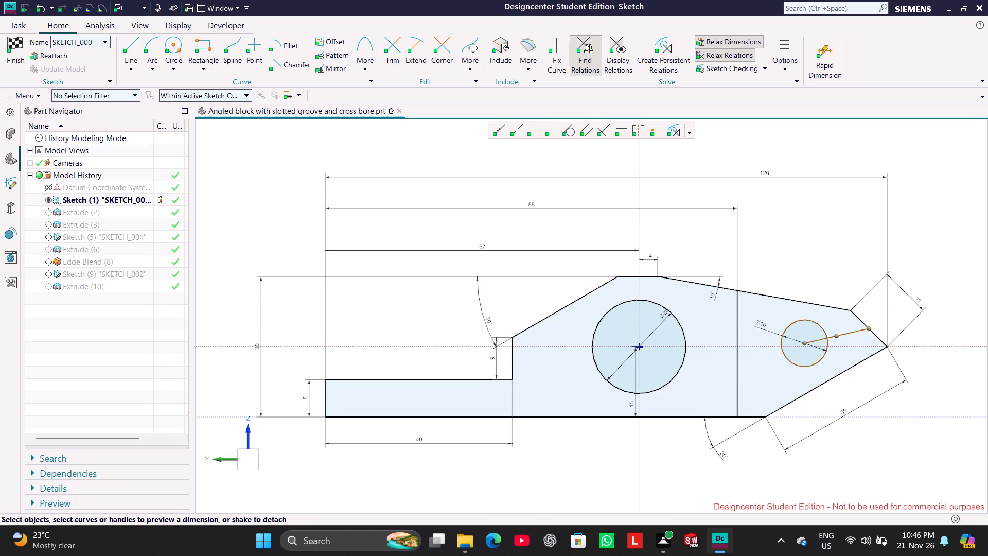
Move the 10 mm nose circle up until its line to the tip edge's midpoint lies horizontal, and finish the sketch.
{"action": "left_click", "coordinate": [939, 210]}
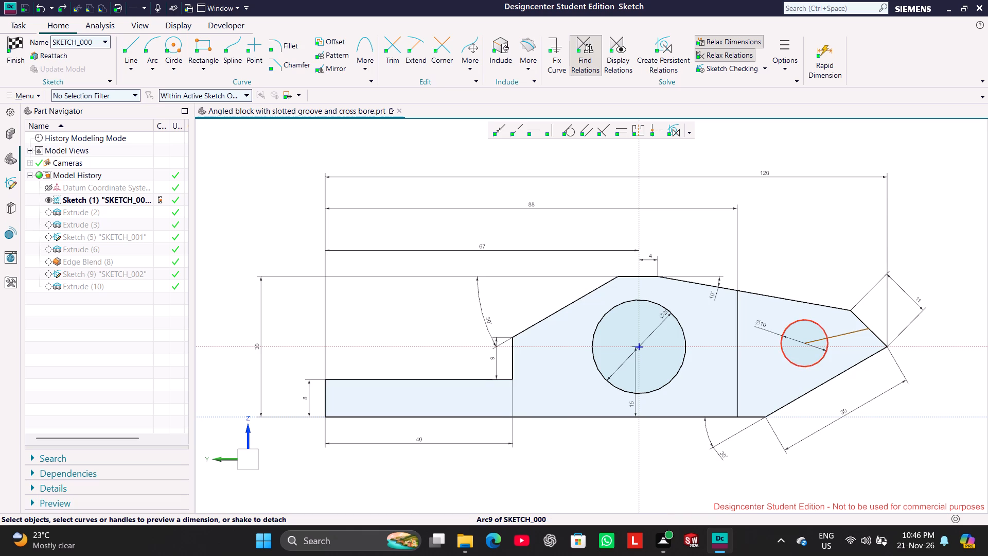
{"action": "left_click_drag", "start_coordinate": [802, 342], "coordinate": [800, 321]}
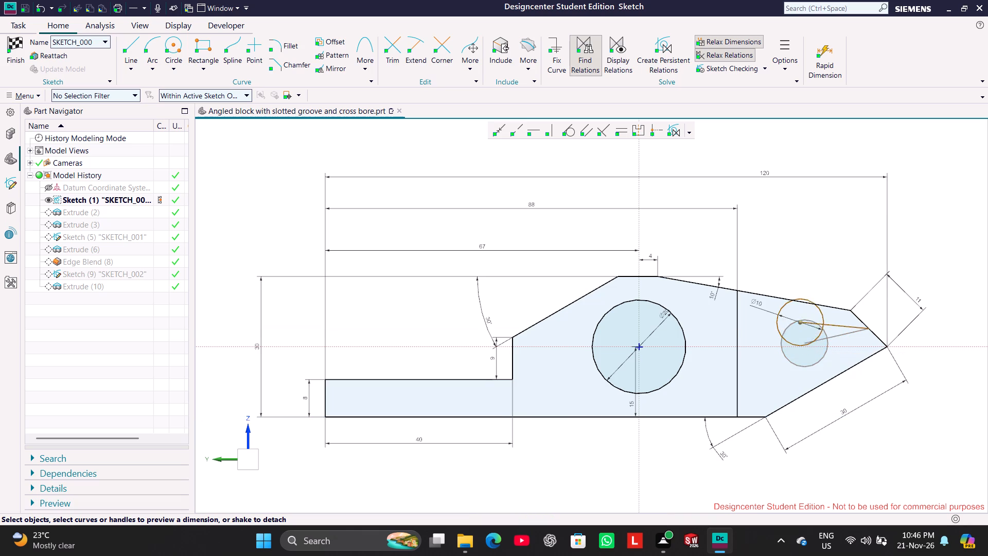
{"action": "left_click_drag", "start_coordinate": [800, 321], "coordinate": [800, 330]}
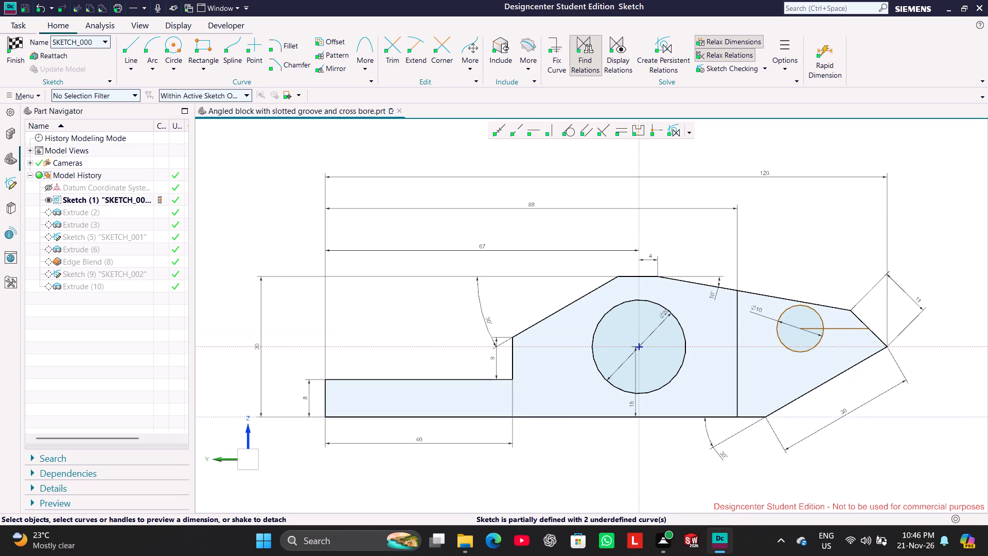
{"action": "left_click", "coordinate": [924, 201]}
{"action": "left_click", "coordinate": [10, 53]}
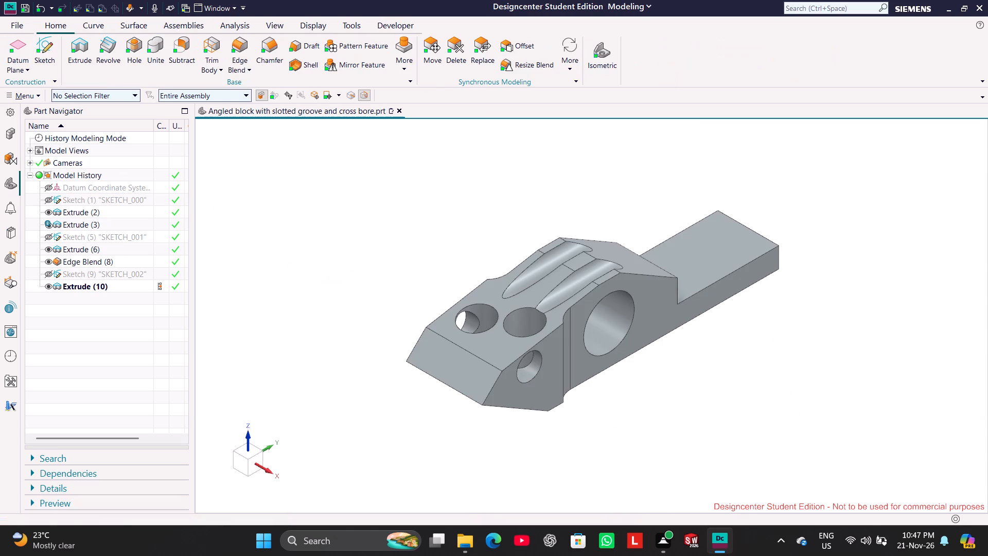
Examine the solid block from the nose end, the top, the side and in isometric view, checking the bores and grooves.
{"action": "middle_click_drag", "start_coordinate": [306, 268], "coordinate": [296, 249]}
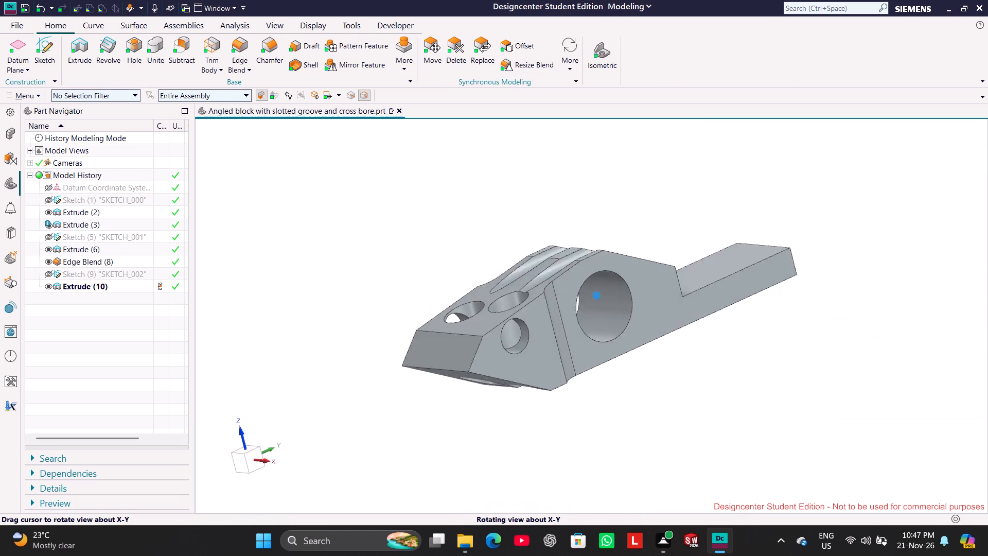
{"action": "middle_click_drag", "start_coordinate": [296, 249], "coordinate": [285, 251]}
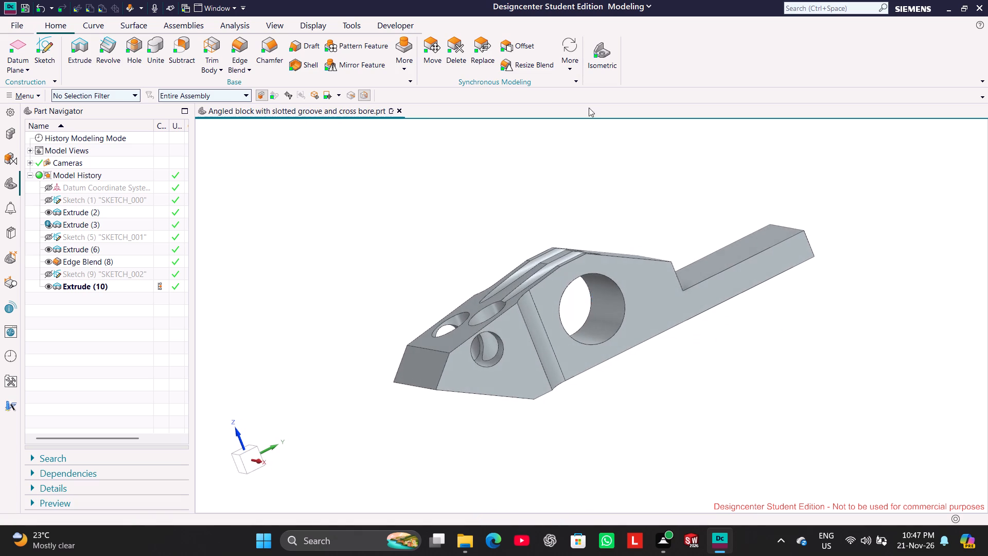
{"action": "left_click", "coordinate": [606, 56]}
{"action": "middle_click_drag", "start_coordinate": [305, 355], "coordinate": [336, 337]}
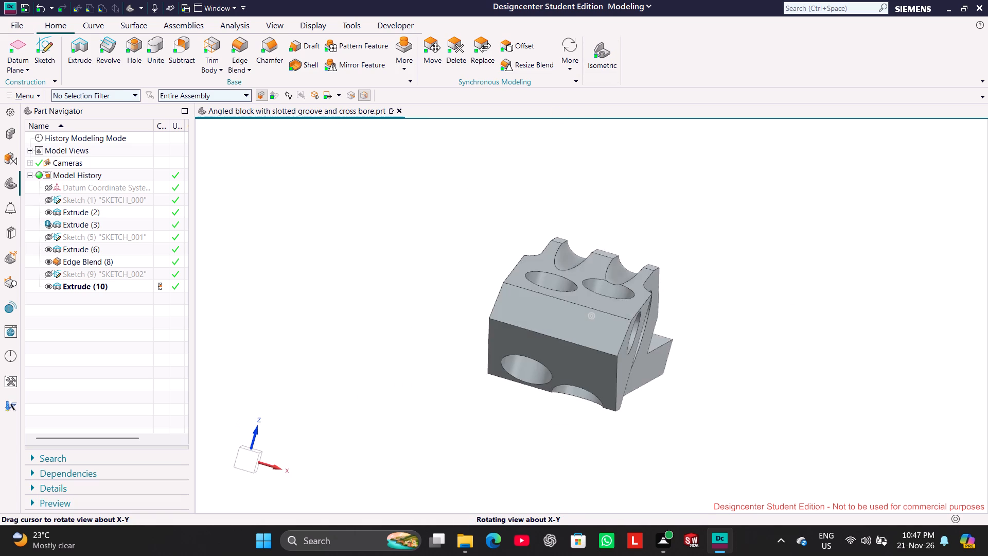
{"action": "middle_click_drag", "start_coordinate": [336, 337], "coordinate": [342, 336]}
{"action": "left_click", "coordinate": [245, 459]}
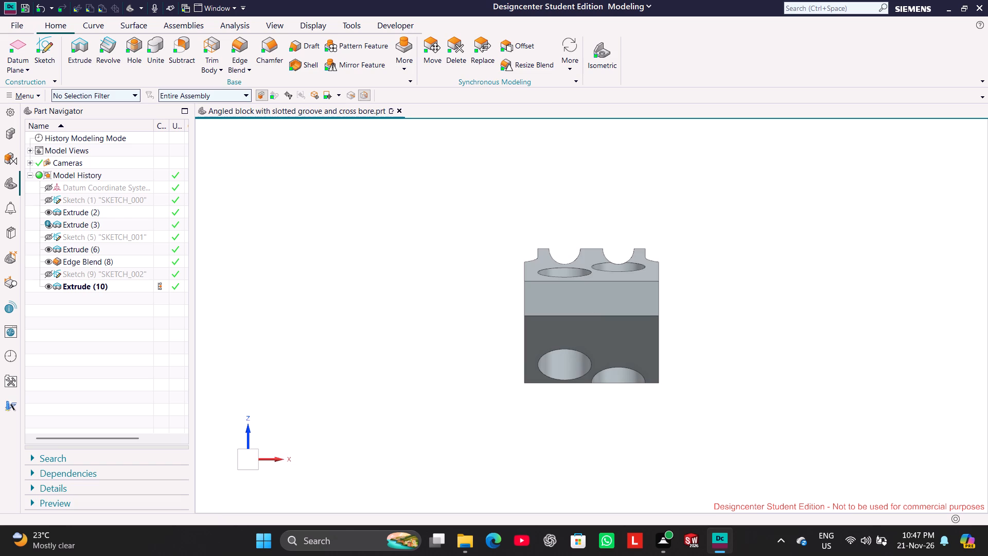
{"action": "middle_click", "coordinate": [811, 323]}
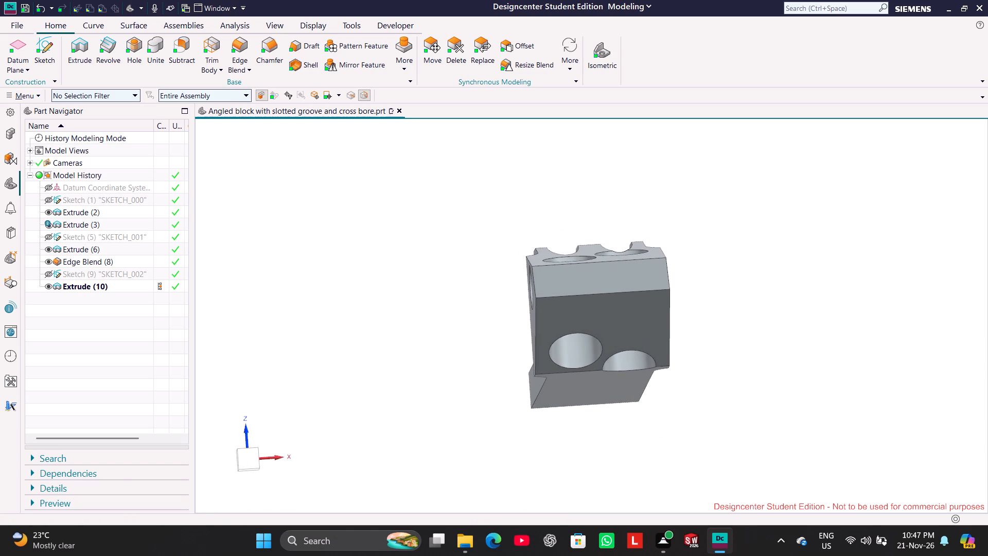
{"action": "left_click", "coordinate": [250, 455]}
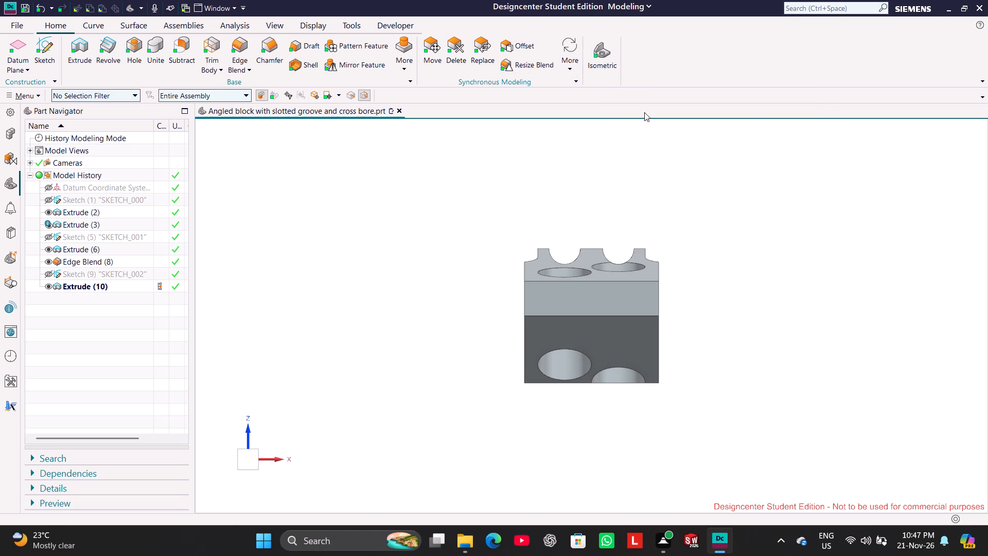
{"action": "left_click", "coordinate": [607, 67]}
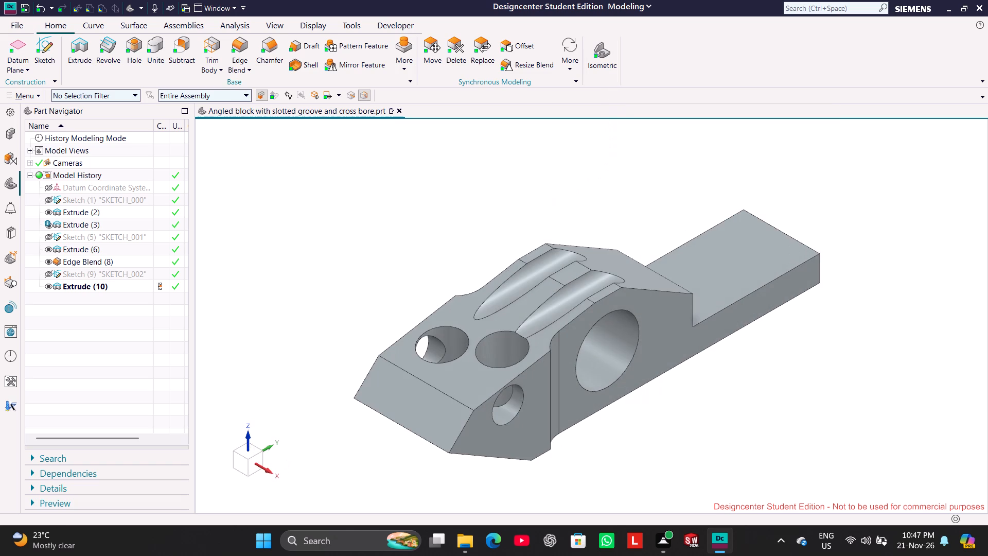
{"action": "middle_click_drag", "start_coordinate": [401, 288], "coordinate": [380, 300]}
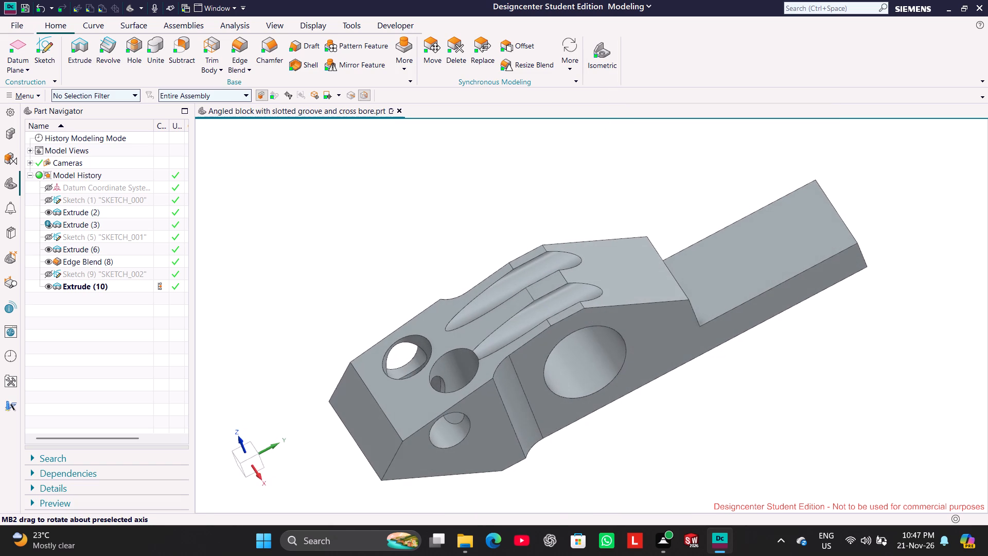
{"action": "left_click", "coordinate": [240, 451]}
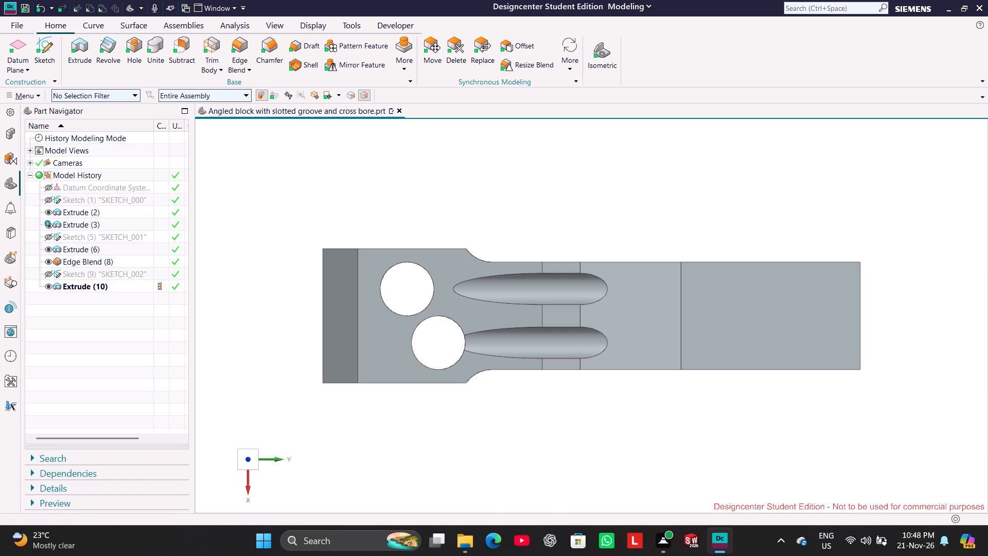
{"action": "middle_click_drag", "start_coordinate": [398, 454], "coordinate": [546, 388]}
{"action": "left_click", "coordinate": [251, 460]}
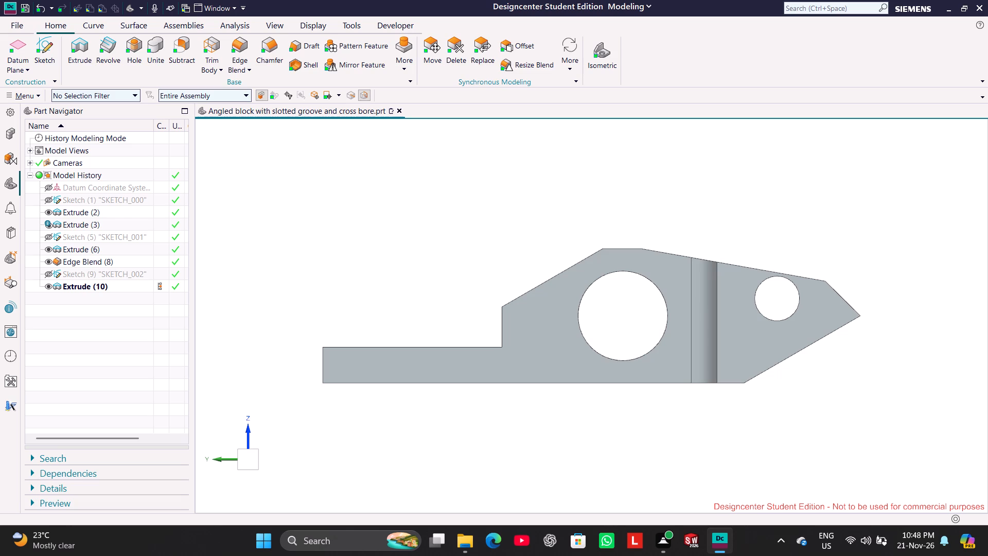
{"action": "left_click", "coordinate": [603, 66]}
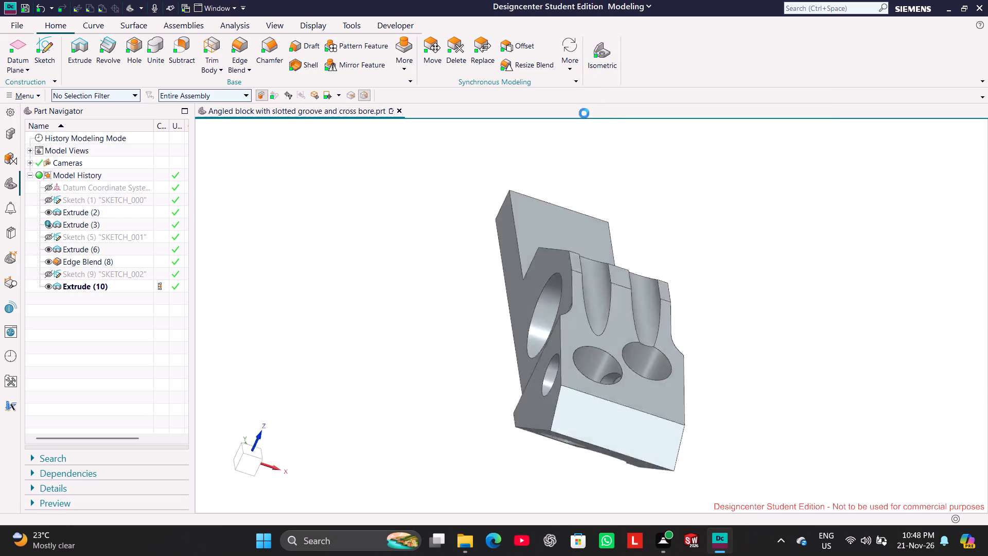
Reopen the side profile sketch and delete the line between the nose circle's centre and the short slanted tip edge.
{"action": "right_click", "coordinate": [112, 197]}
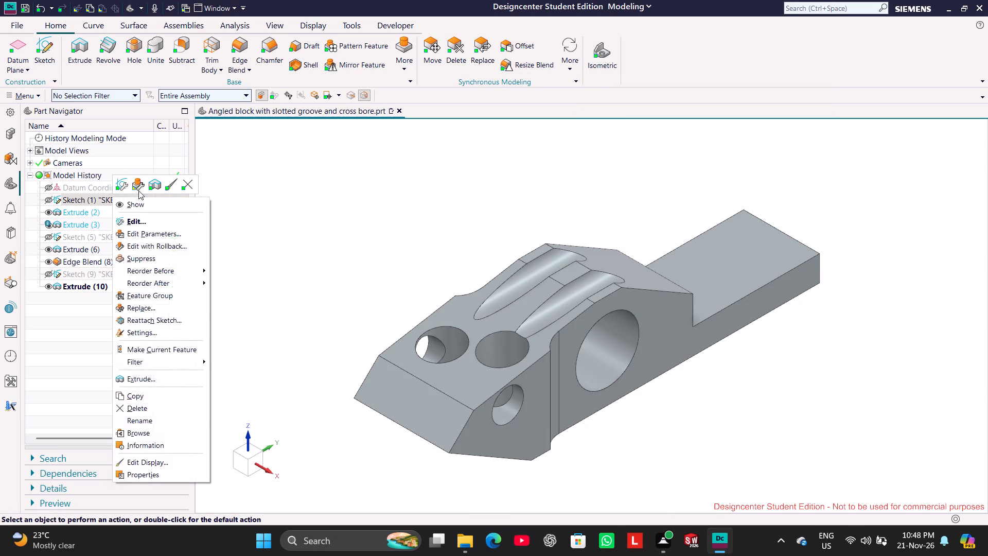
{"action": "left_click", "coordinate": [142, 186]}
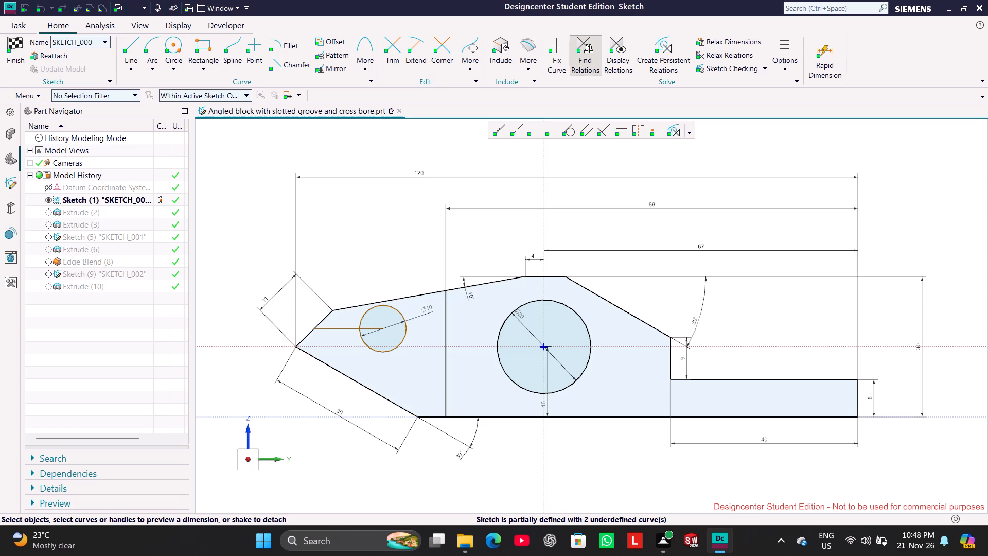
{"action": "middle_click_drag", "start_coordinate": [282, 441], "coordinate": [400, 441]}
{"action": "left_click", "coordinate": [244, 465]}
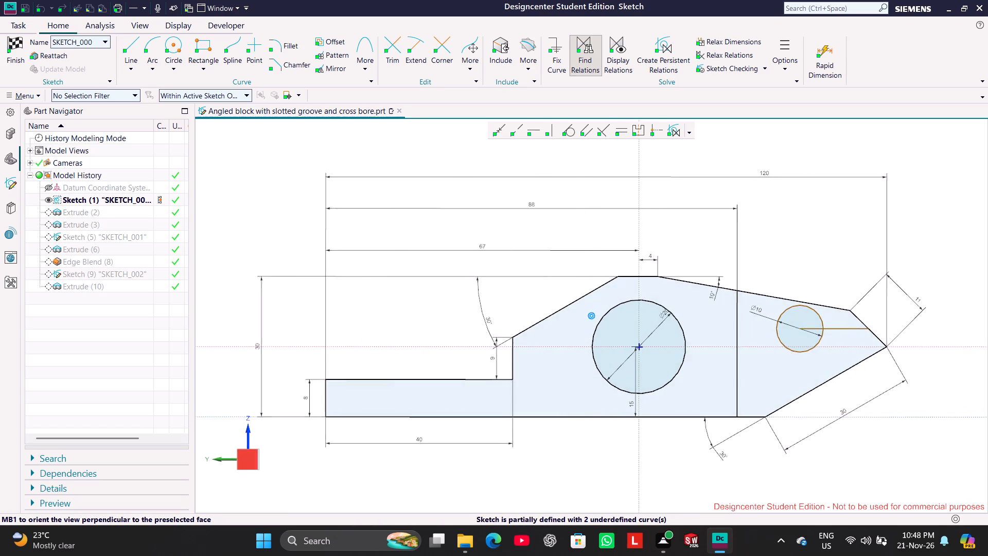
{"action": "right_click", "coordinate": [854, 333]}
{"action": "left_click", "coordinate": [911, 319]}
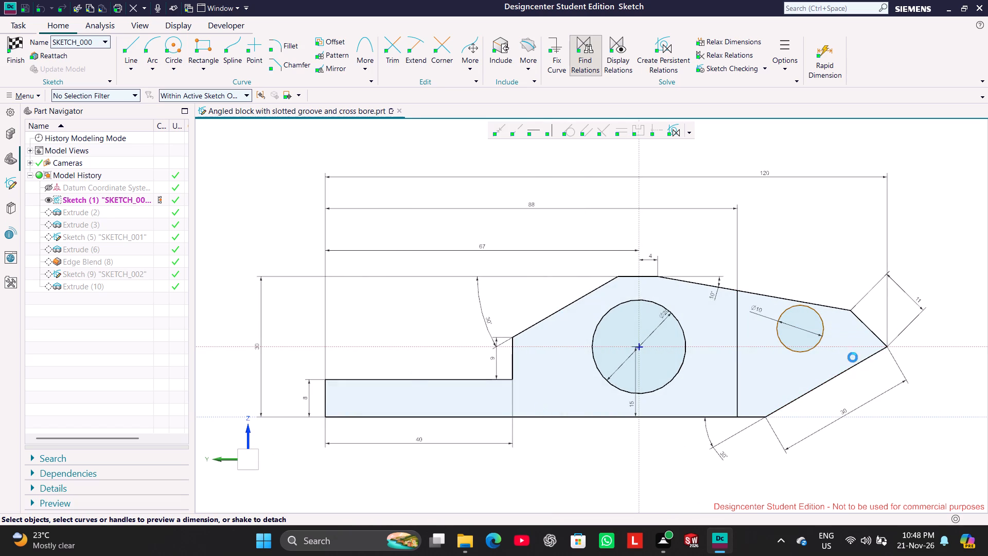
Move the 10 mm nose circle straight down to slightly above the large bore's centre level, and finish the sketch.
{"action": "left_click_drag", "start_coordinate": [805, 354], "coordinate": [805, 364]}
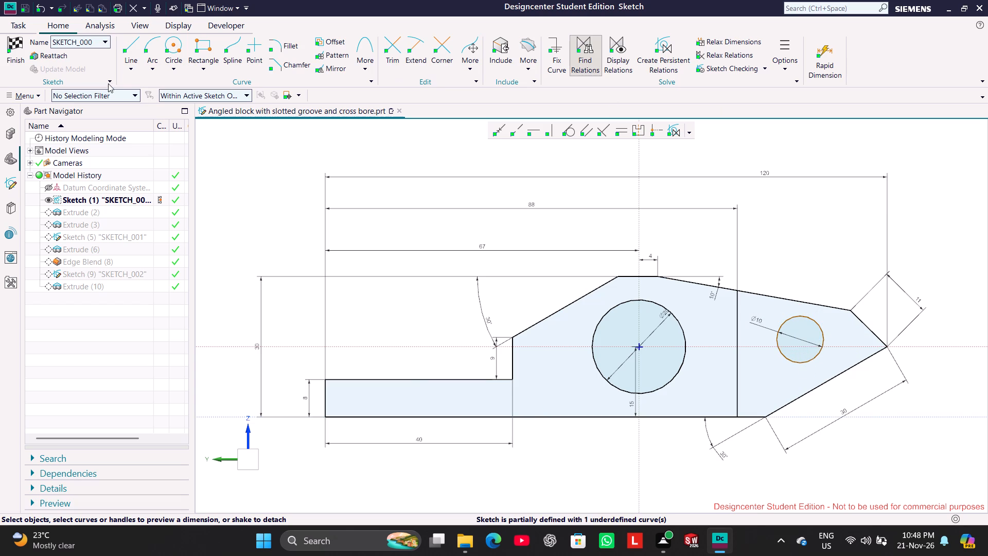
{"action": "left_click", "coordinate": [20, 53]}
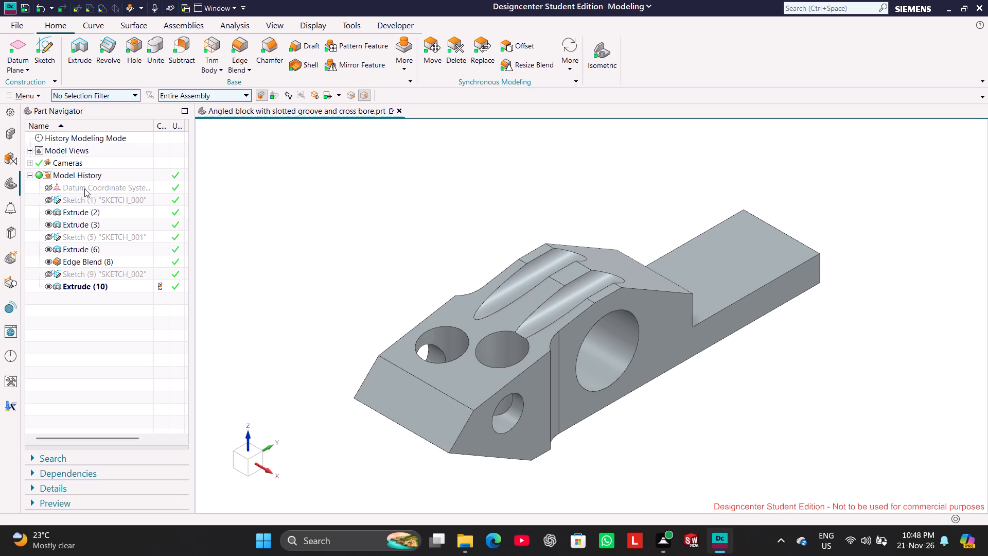
Reopen the side profile sketch and move the 10 mm nose circle down until its centre is about level with the large bore's centre.
{"action": "right_click", "coordinate": [116, 202]}
{"action": "left_click", "coordinate": [148, 187]}
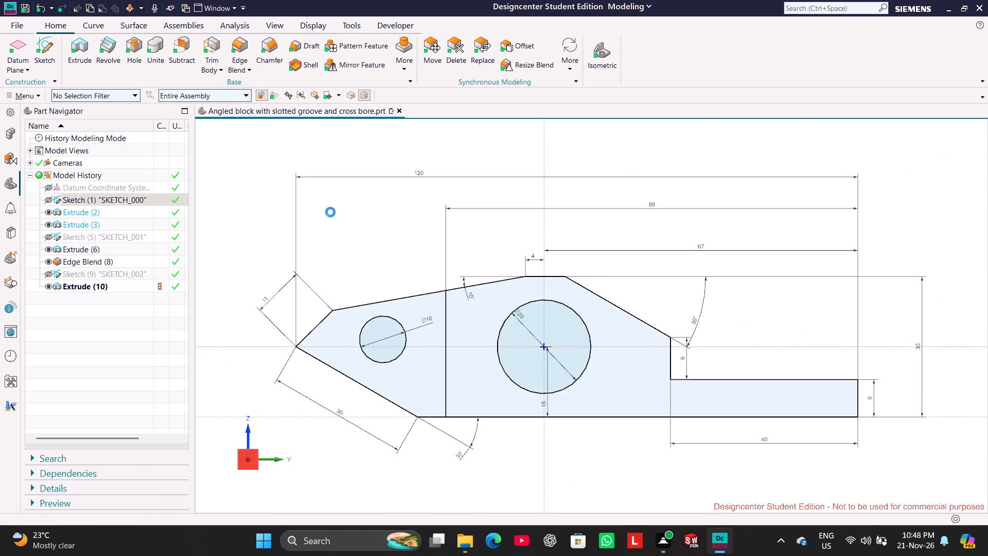
{"action": "middle_click_drag", "start_coordinate": [286, 410], "coordinate": [414, 406]}
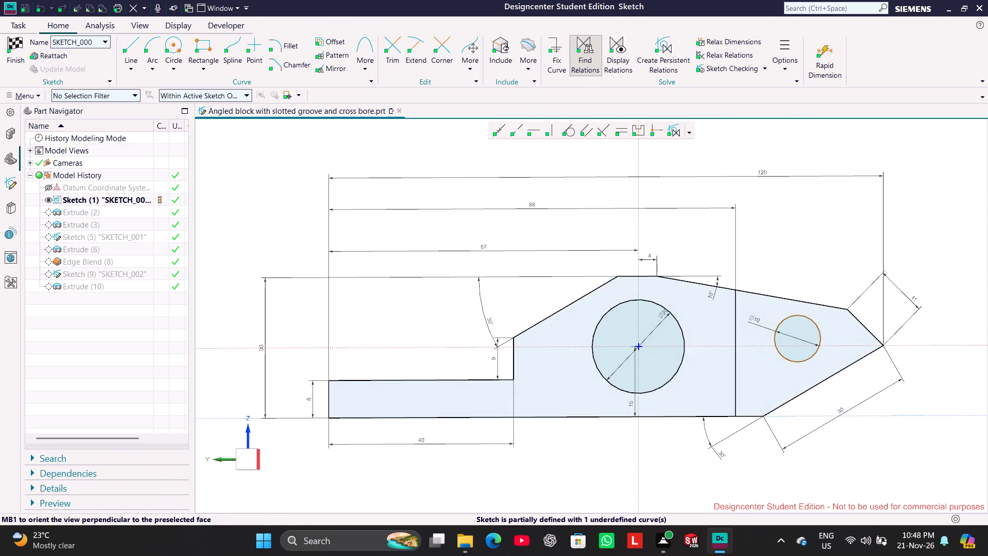
{"action": "left_click", "coordinate": [253, 459]}
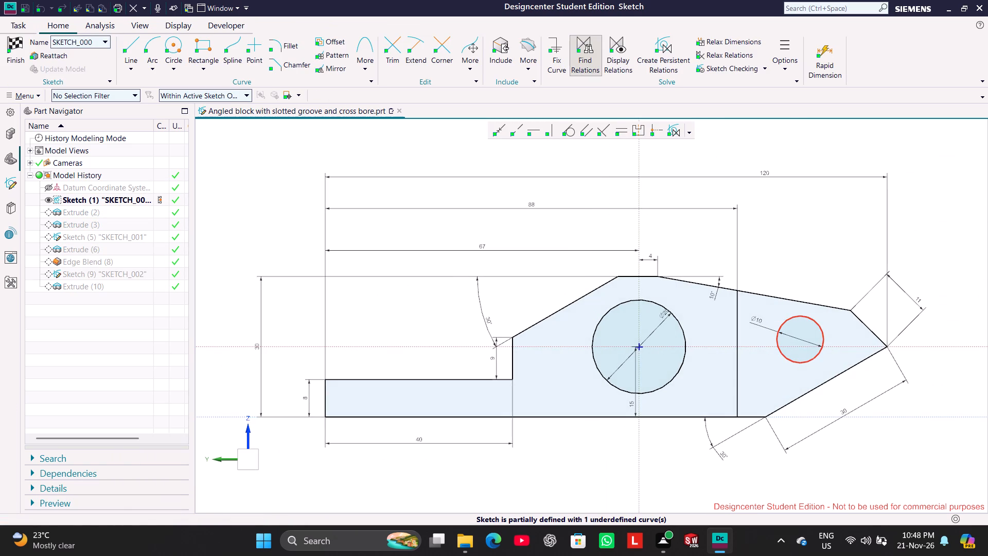
{"action": "left_click_drag", "start_coordinate": [801, 365], "coordinate": [802, 374]}
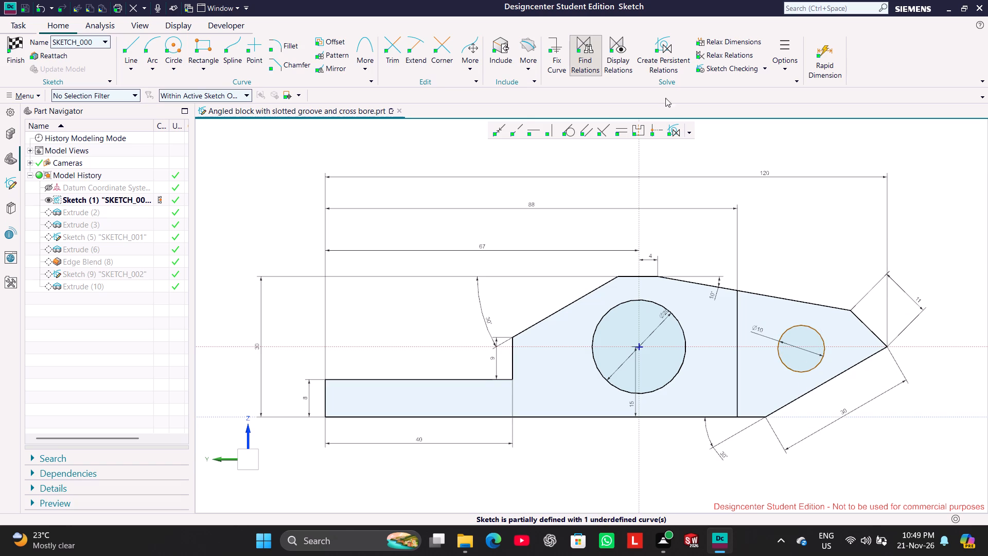
Finish the side profile sketch.
{"action": "left_click", "coordinate": [19, 60]}
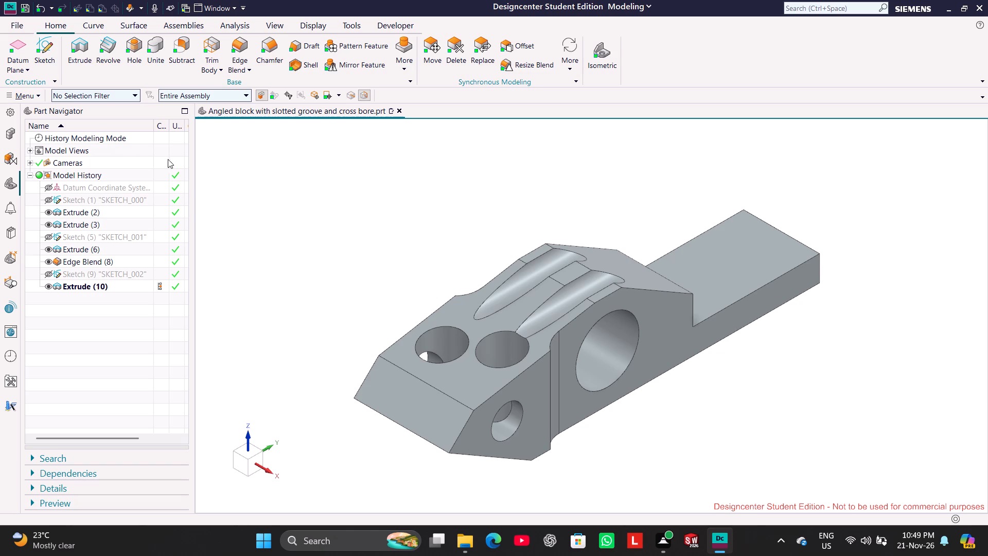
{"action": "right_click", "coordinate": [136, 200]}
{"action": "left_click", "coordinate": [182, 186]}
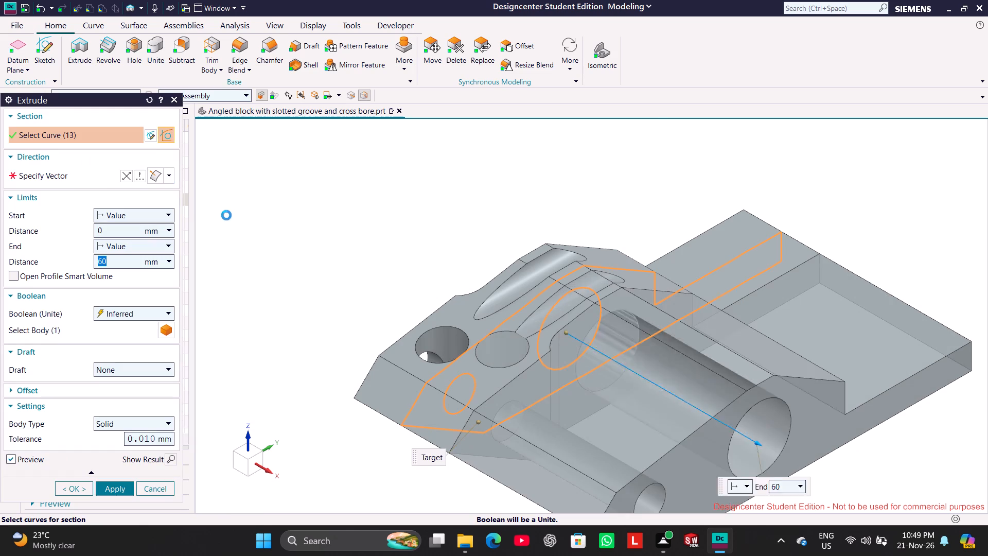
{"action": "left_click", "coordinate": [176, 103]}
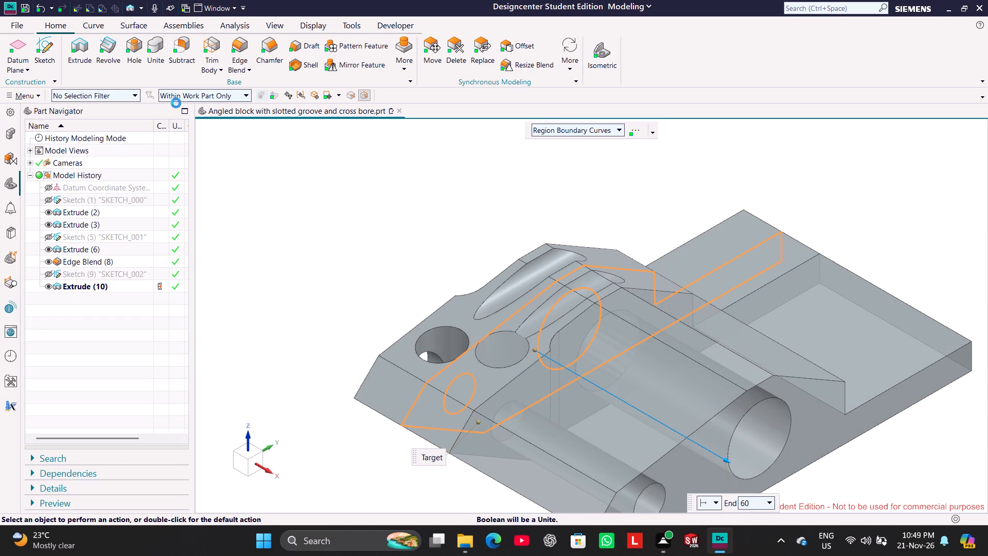
Reopen the side profile sketch and make the 10 mm nose circle's centre coincident with the horizontal sketch axis.
{"action": "right_click", "coordinate": [109, 197]}
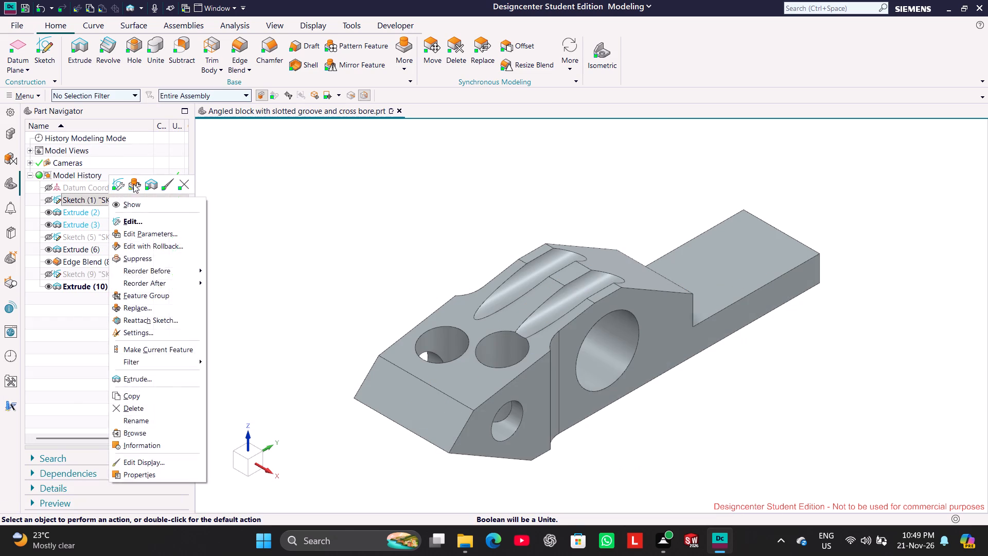
{"action": "left_click", "coordinate": [134, 180]}
{"action": "middle_click_drag", "start_coordinate": [251, 393], "coordinate": [371, 391]}
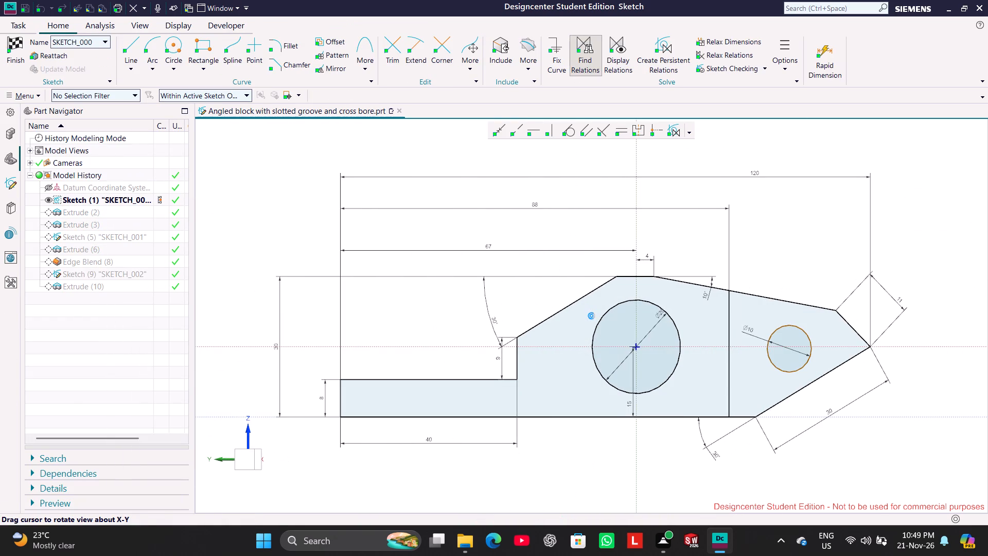
{"action": "left_click", "coordinate": [248, 460]}
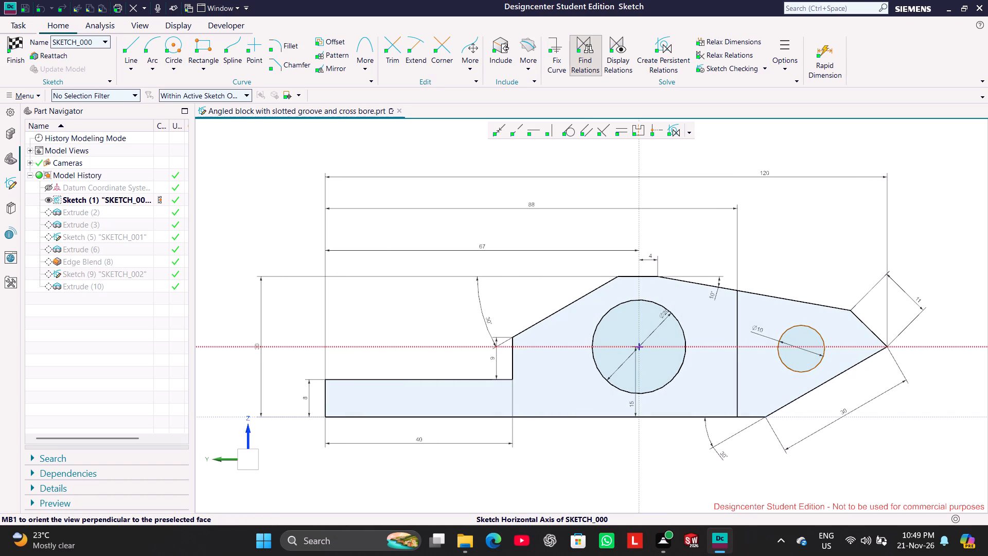
{"action": "left_click", "coordinate": [503, 129]}
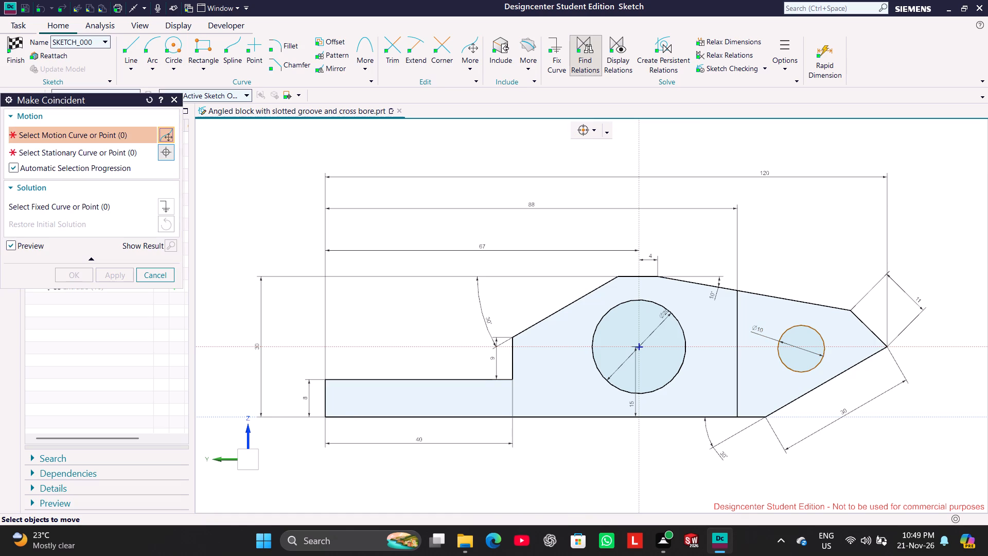
{"action": "left_click", "coordinate": [802, 347]}
{"action": "left_click", "coordinate": [754, 347]}
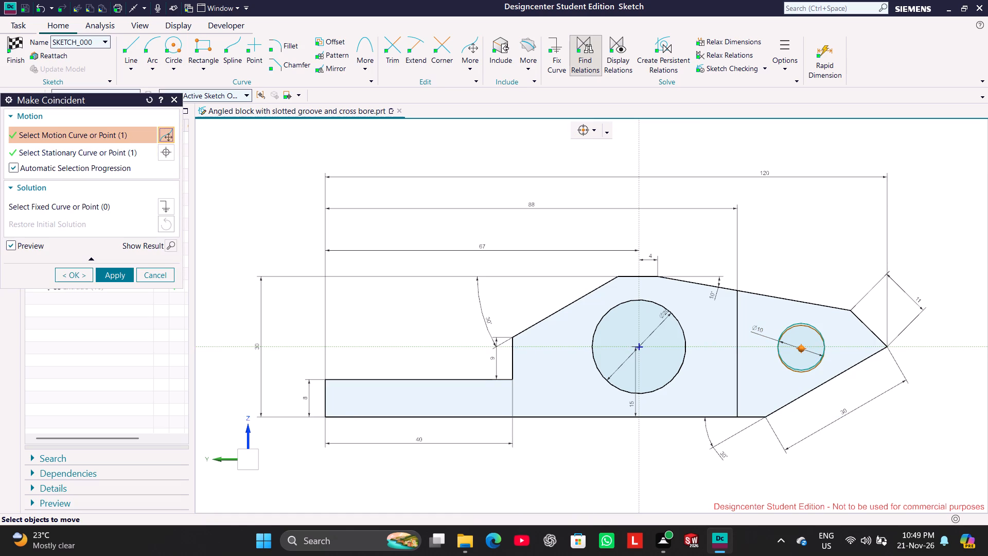
{"action": "left_click", "coordinate": [120, 271]}
{"action": "left_click", "coordinate": [162, 277]}
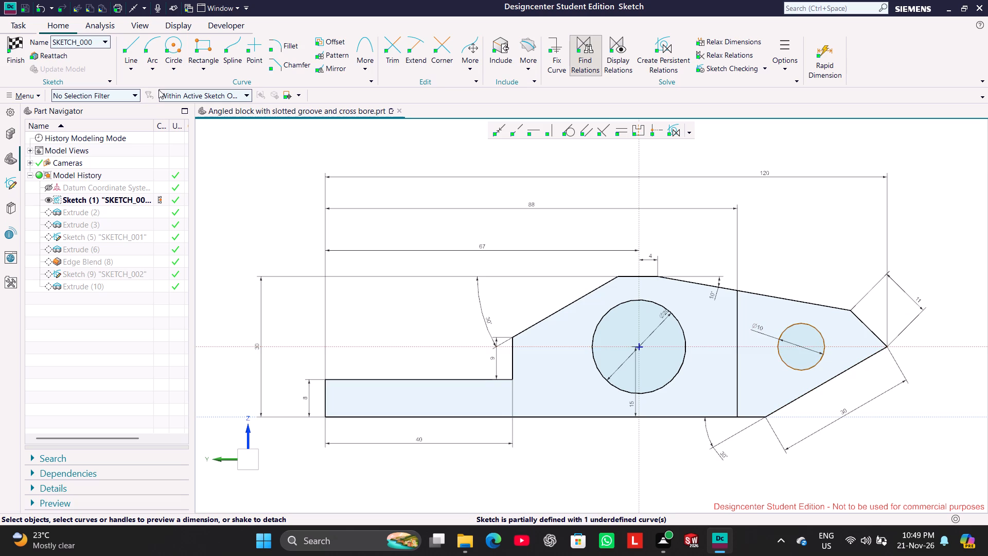
Draw a line from the 10 mm nose circle's centre to the corner where the bottom edge meets the lower slanted nose edge.
{"action": "left_click", "coordinate": [136, 49]}
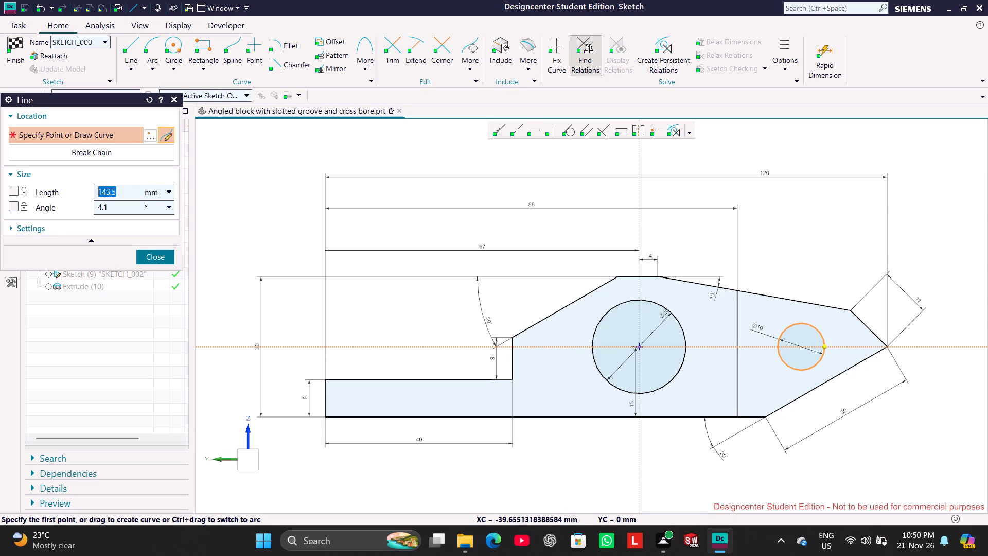
{"action": "left_click", "coordinate": [806, 340]}
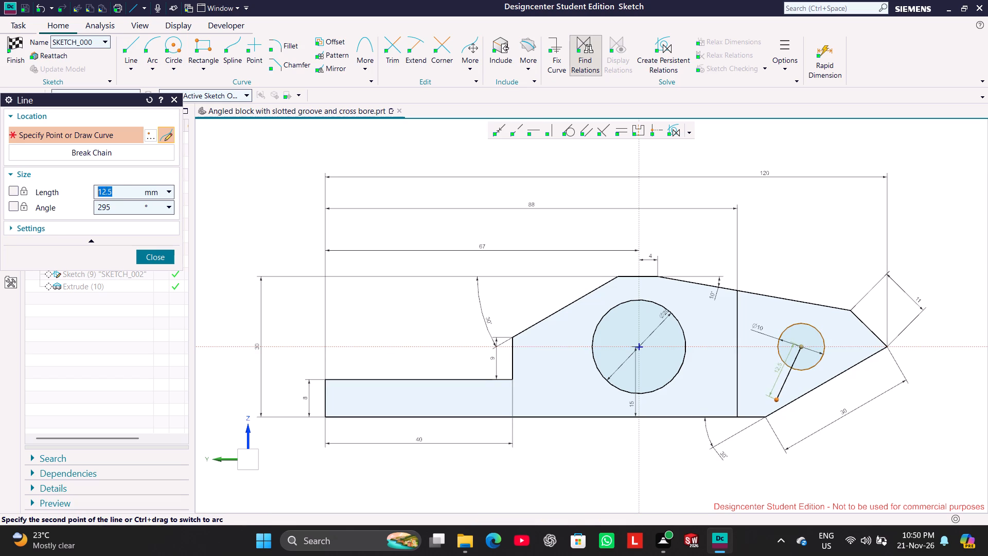
{"action": "left_click", "coordinate": [765, 411]}
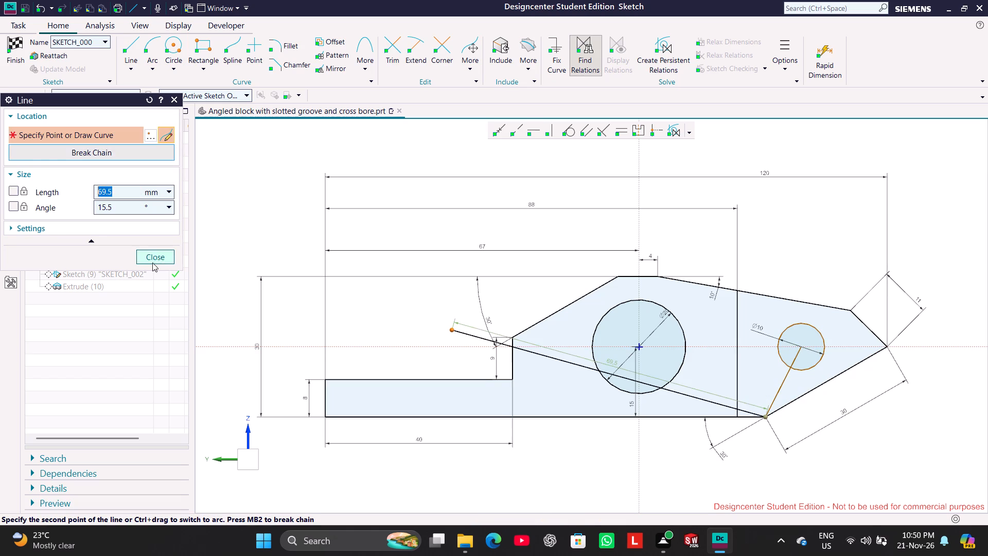
{"action": "left_click", "coordinate": [155, 260]}
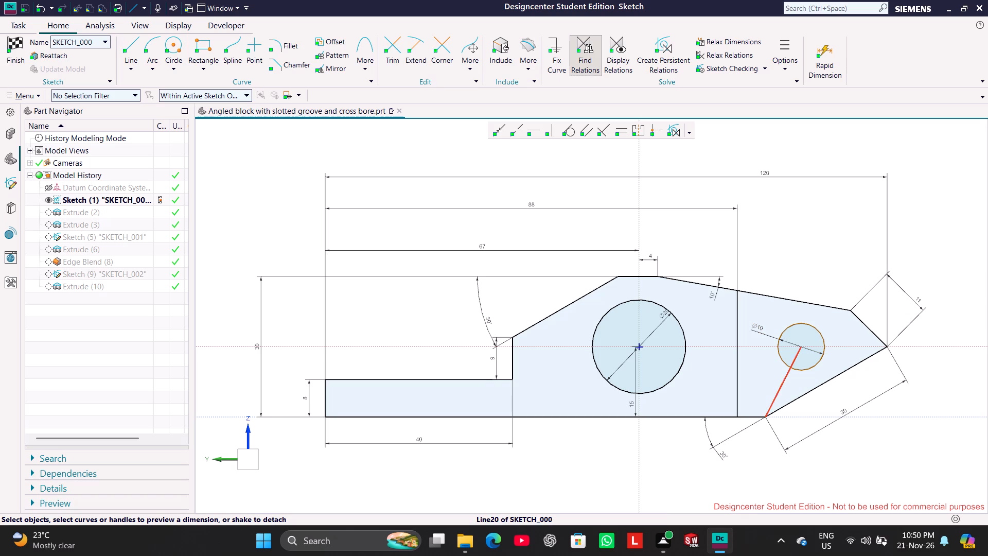
Turn on Relax Dimensions and move the nose circle's centre along the axis until its line to the lower corner is vertical.
{"action": "left_click_drag", "start_coordinate": [795, 357], "coordinate": [749, 354]}
{"action": "left_click_drag", "start_coordinate": [787, 376], "coordinate": [778, 376]}
{"action": "left_click_drag", "start_coordinate": [778, 376], "coordinate": [751, 370]}
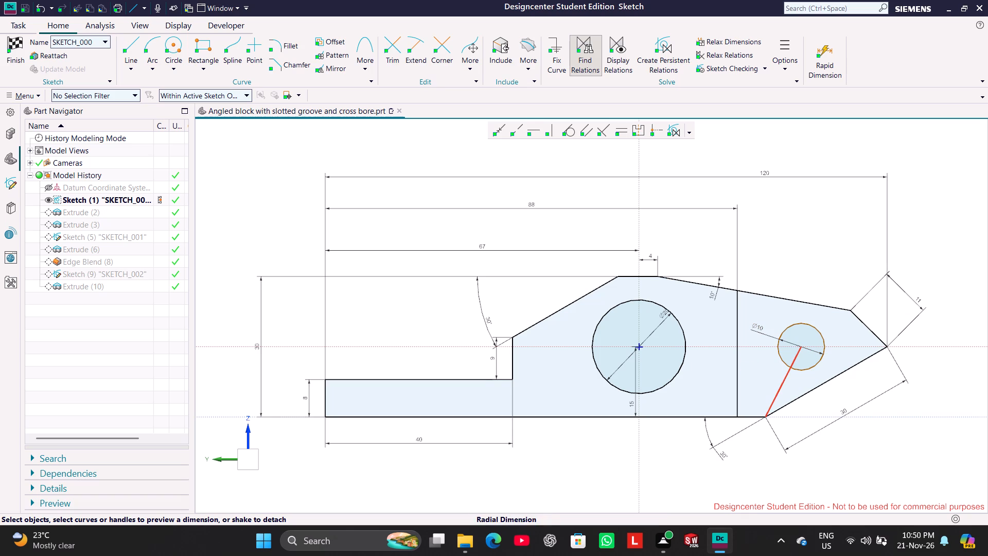
{"action": "left_click", "coordinate": [811, 140]}
{"action": "left_click", "coordinate": [737, 43]}
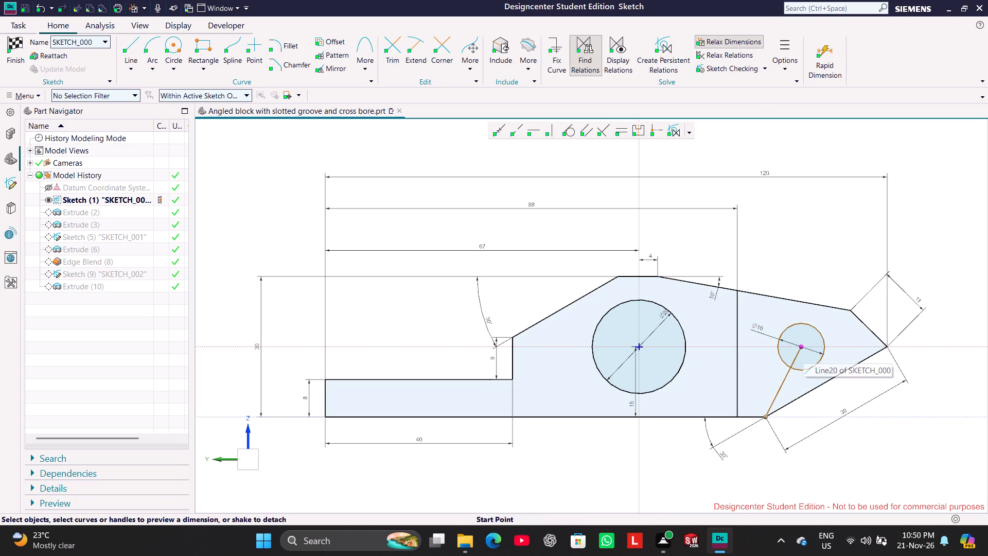
{"action": "left_click_drag", "start_coordinate": [802, 350], "coordinate": [765, 347]}
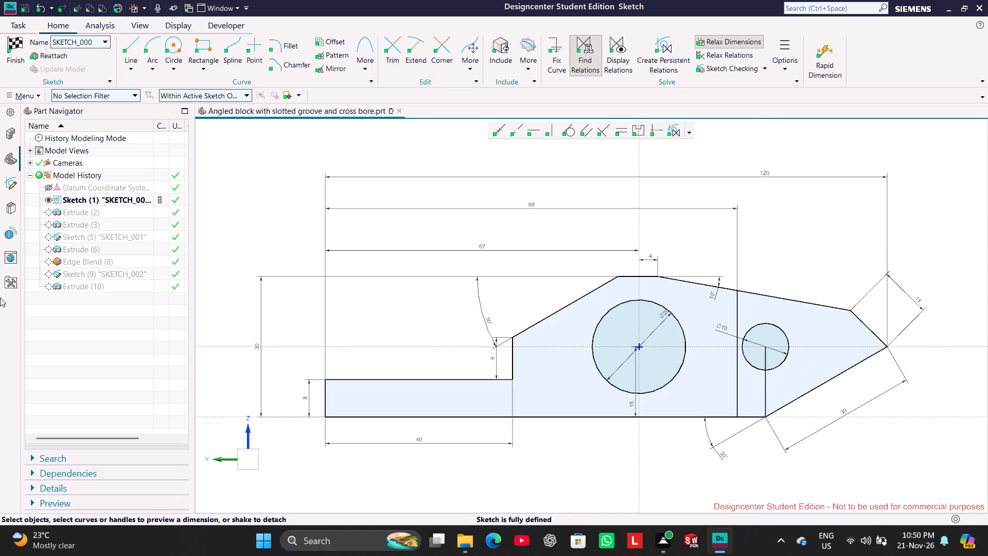
Convert the vertical line below the nose circle to a reference line and finish the sketch.
{"action": "right_click", "coordinate": [761, 397]}
{"action": "left_click", "coordinate": [771, 407]}
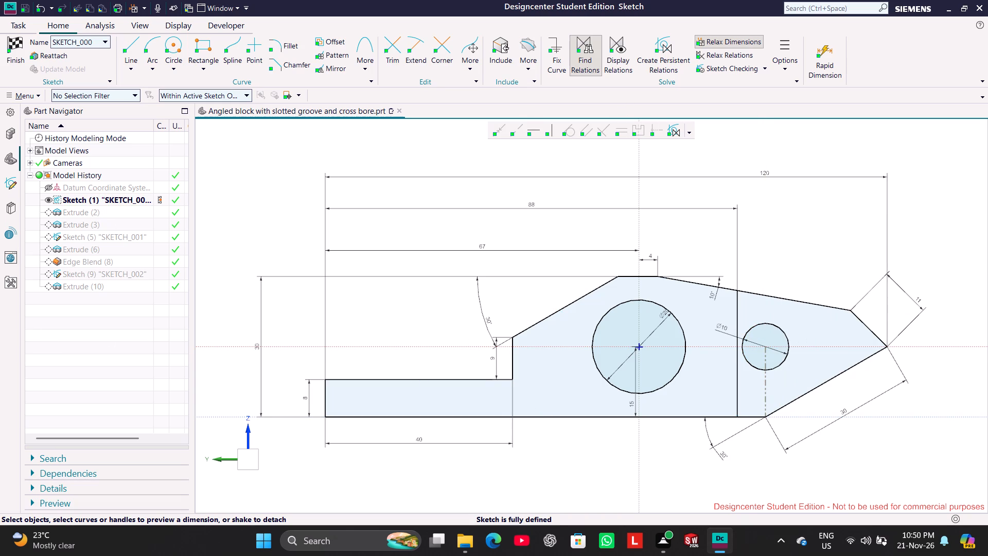
{"action": "left_click", "coordinate": [8, 56]}
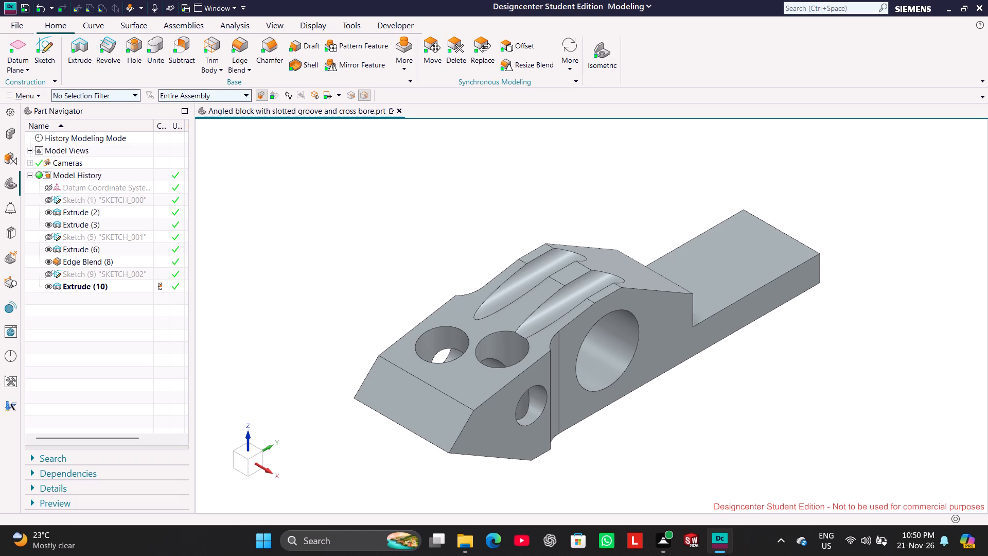
Reopen the side profile sketch and set the length of the lower slanted nose edge to 28 mm.
{"action": "right_click", "coordinate": [132, 198]}
{"action": "left_click", "coordinate": [155, 185]}
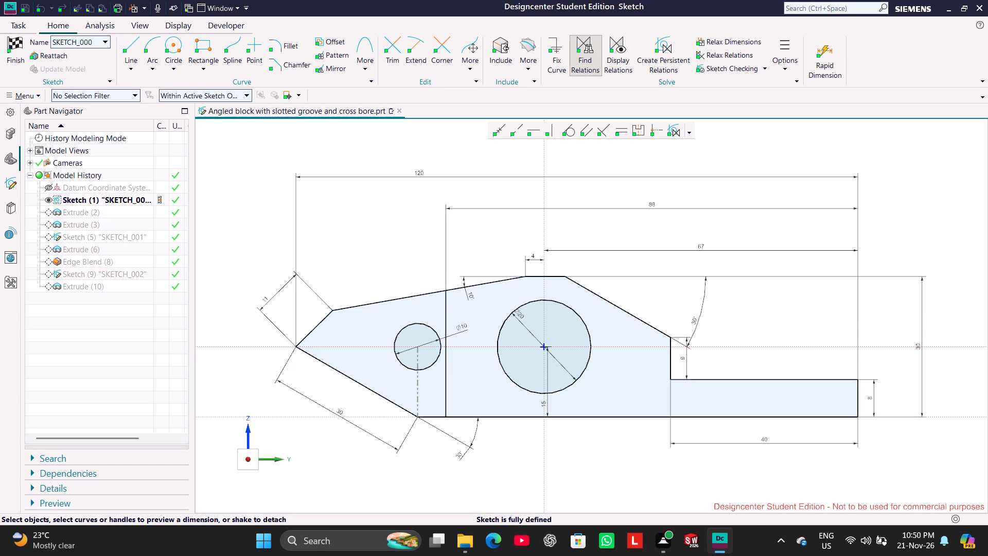
{"action": "double_click", "coordinate": [338, 409]}
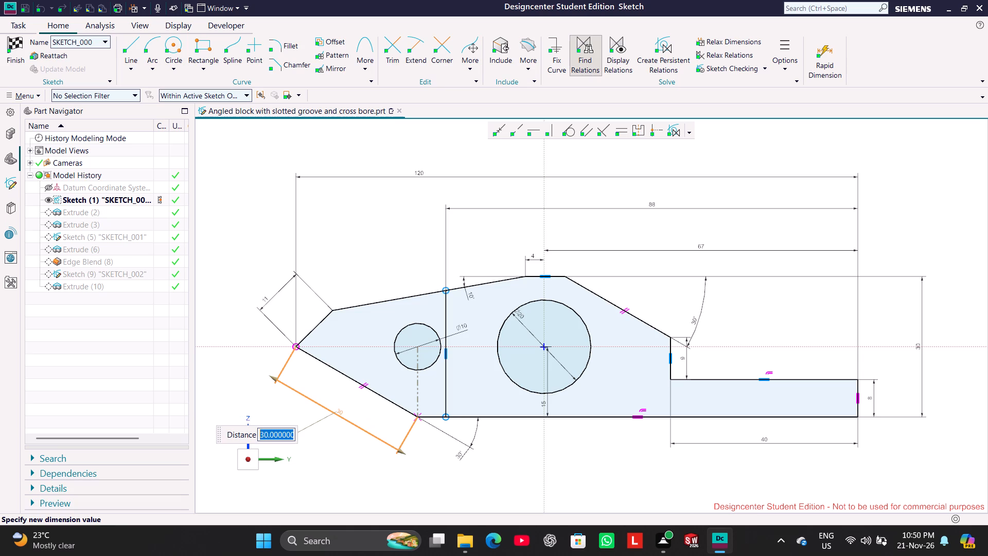
{"action": "type", "text": "28"}
{"action": "key", "text": "Return"}
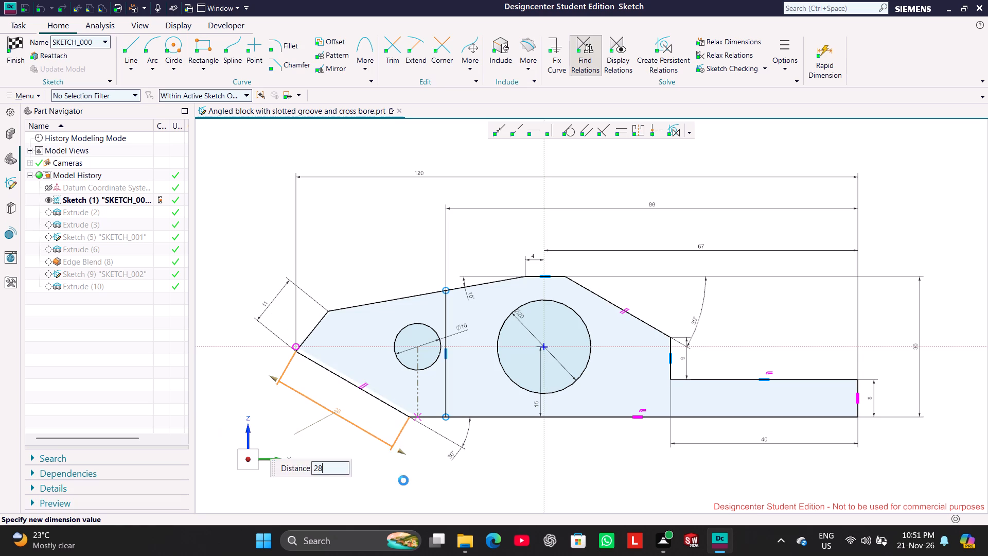
{"action": "left_click", "coordinate": [383, 240]}
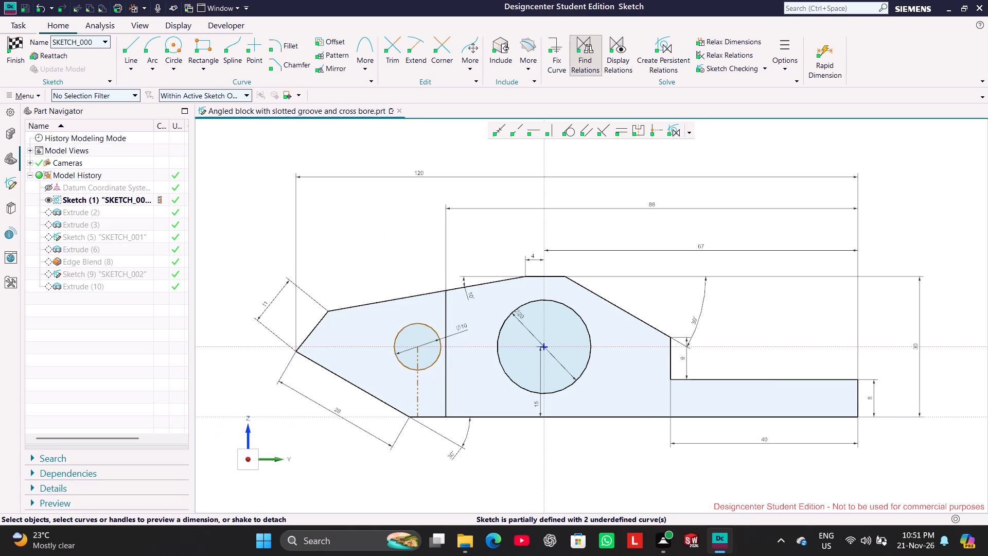
Make the lower end of the nose circle's vertical reference line coincident with the shifted bottom nose corner, and finish the sketch.
{"action": "left_click_drag", "start_coordinate": [416, 400], "coordinate": [399, 401]}
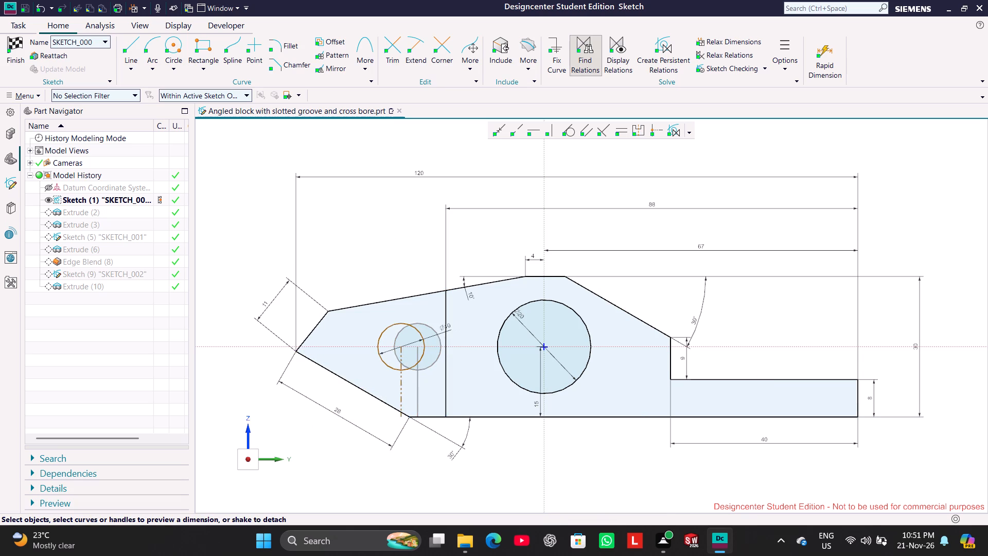
{"action": "left_click_drag", "start_coordinate": [399, 401], "coordinate": [406, 386]}
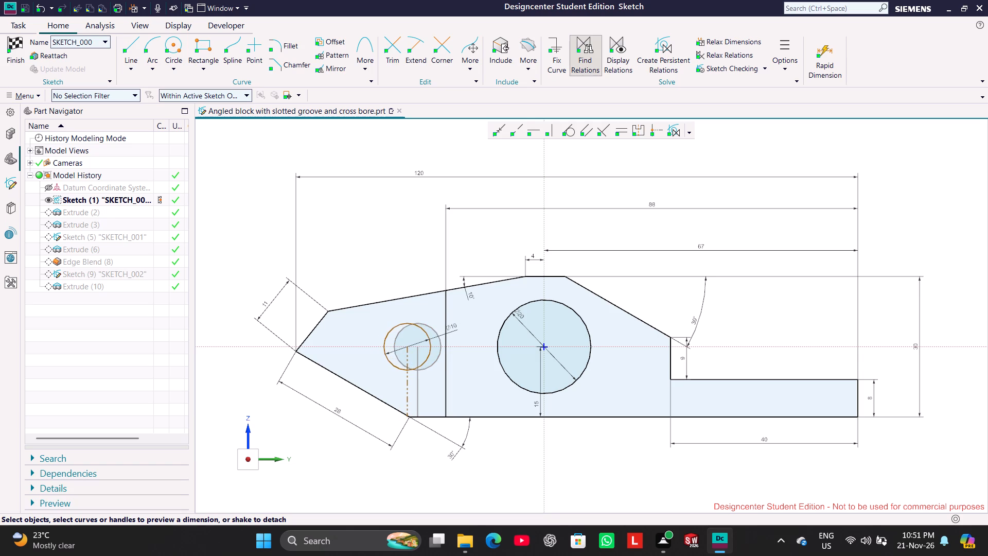
{"action": "left_click_drag", "start_coordinate": [406, 386], "coordinate": [421, 377]}
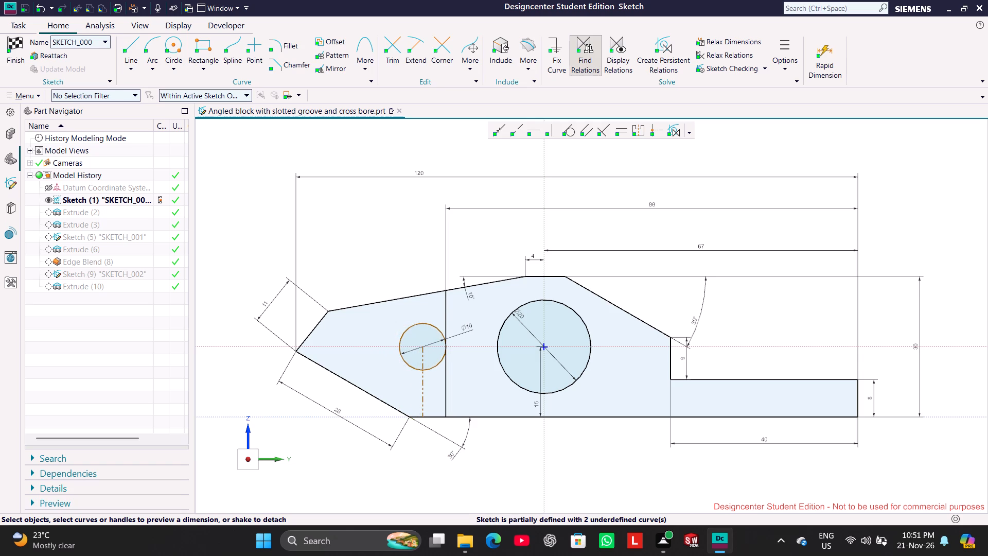
{"action": "left_click", "coordinate": [495, 128]}
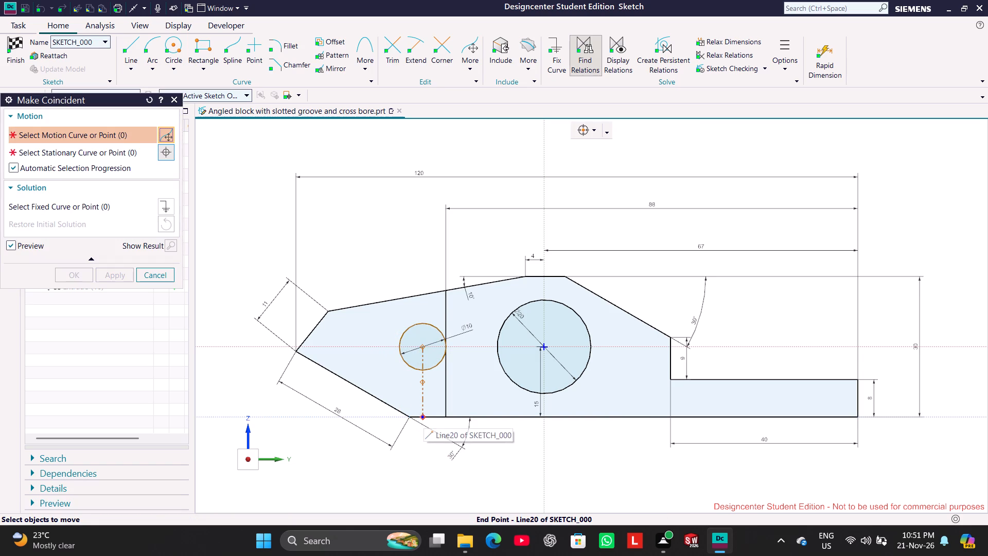
{"action": "left_click", "coordinate": [424, 415]}
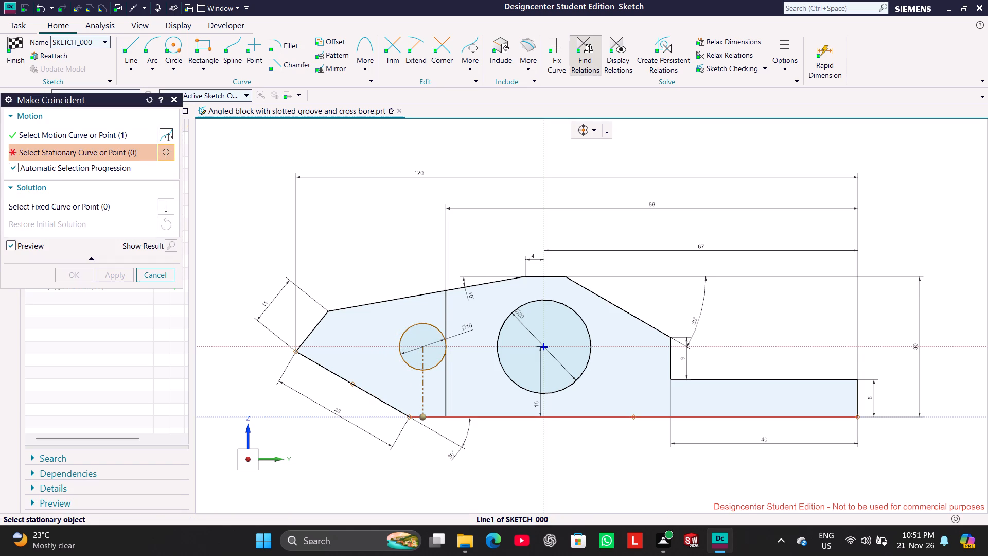
{"action": "scroll", "coordinate": [405, 419], "scroll_direction": "up", "scroll_amount": 4}
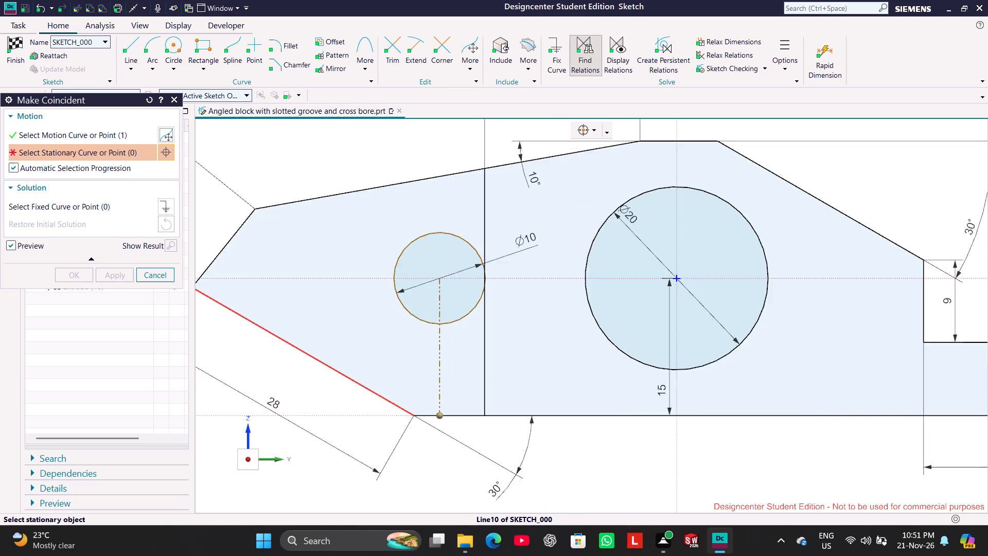
{"action": "scroll", "coordinate": [414, 420], "scroll_direction": "up", "scroll_amount": 2}
{"action": "left_click", "coordinate": [412, 410]}
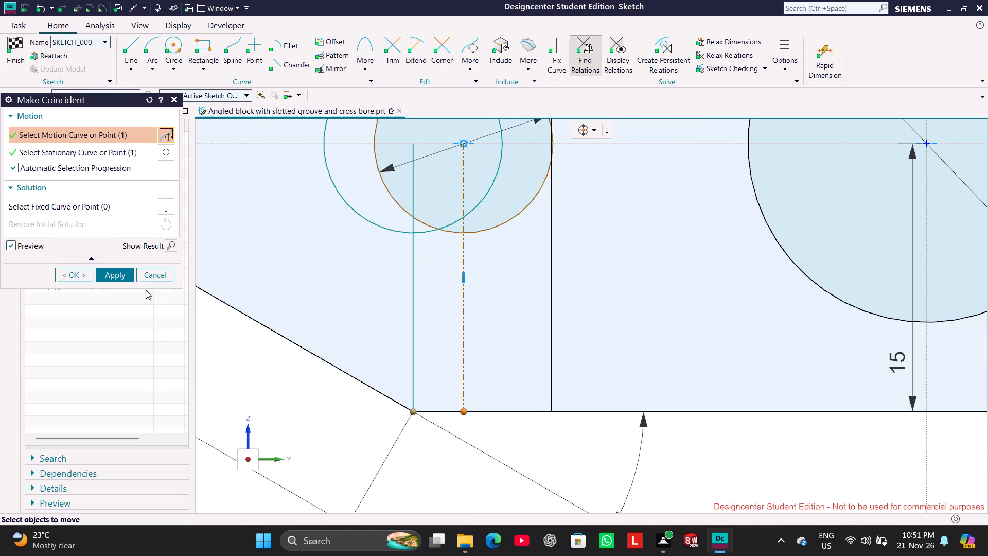
{"action": "left_click", "coordinate": [119, 274]}
{"action": "left_click", "coordinate": [160, 280]}
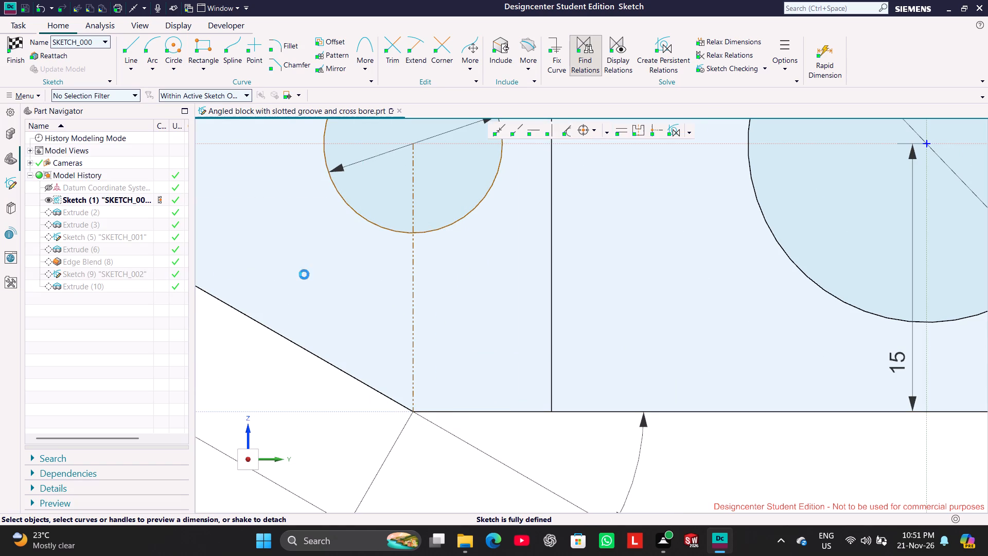
{"action": "scroll", "coordinate": [468, 270], "scroll_direction": "down", "scroll_amount": 5}
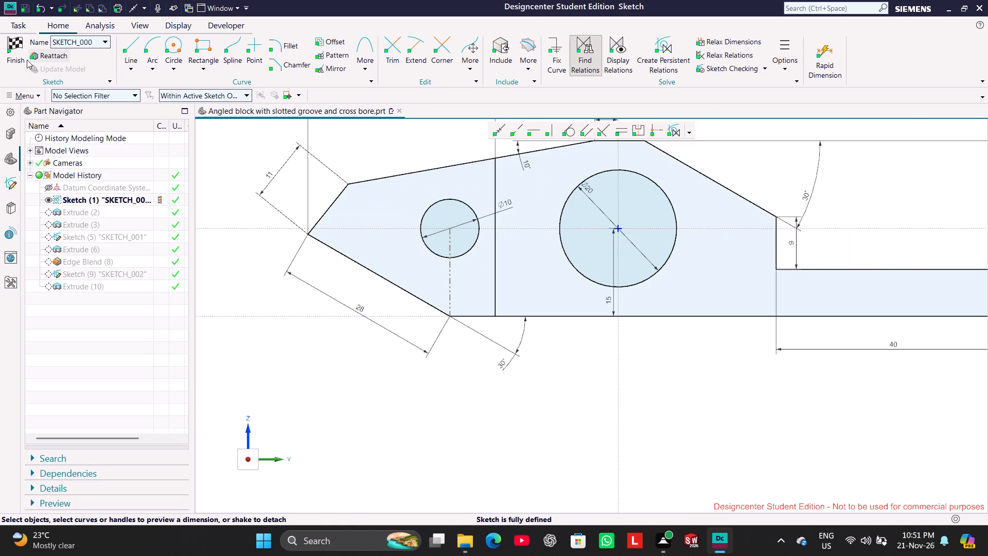
{"action": "left_click", "coordinate": [9, 53]}
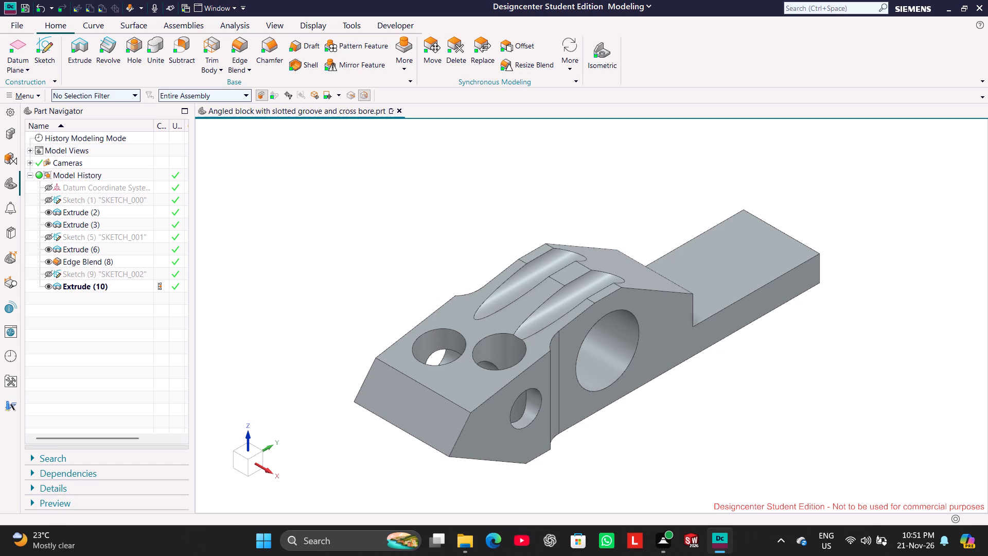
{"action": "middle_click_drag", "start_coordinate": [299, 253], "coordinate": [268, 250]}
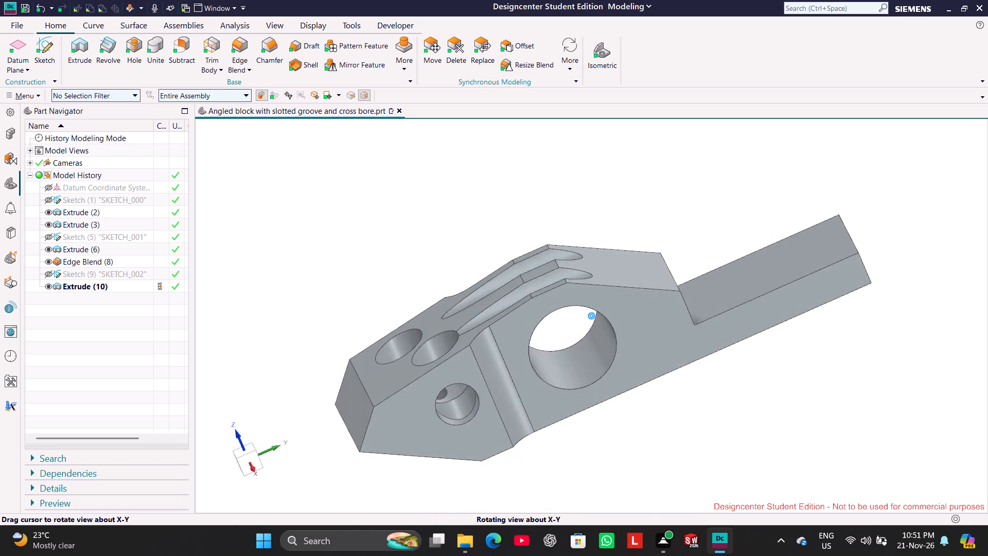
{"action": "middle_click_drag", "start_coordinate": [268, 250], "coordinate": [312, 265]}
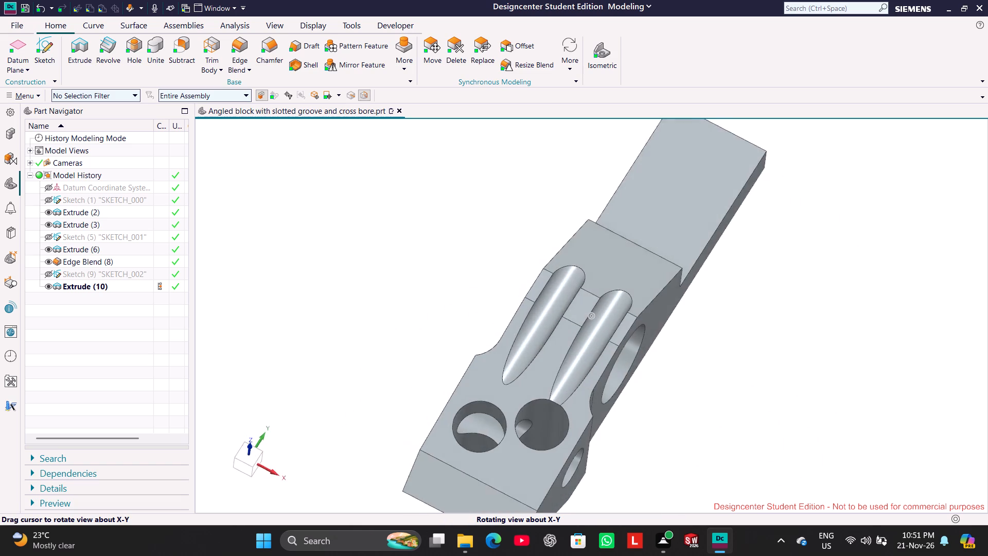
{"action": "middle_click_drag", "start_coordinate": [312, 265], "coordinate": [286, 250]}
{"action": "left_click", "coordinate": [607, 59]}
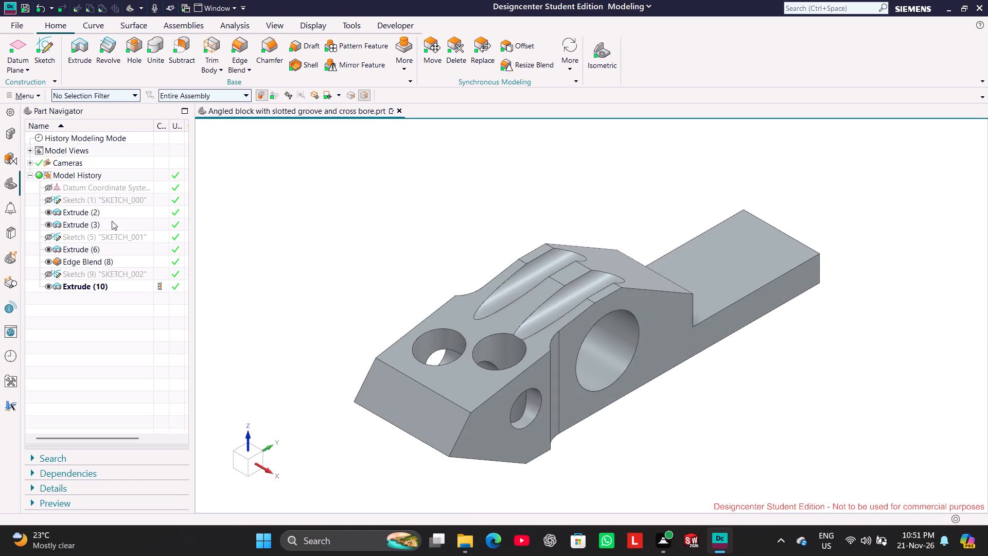
Reopen the side profile sketch SKETCH_000 for editing.
{"action": "right_click", "coordinate": [113, 200]}
{"action": "left_click", "coordinate": [140, 189]}
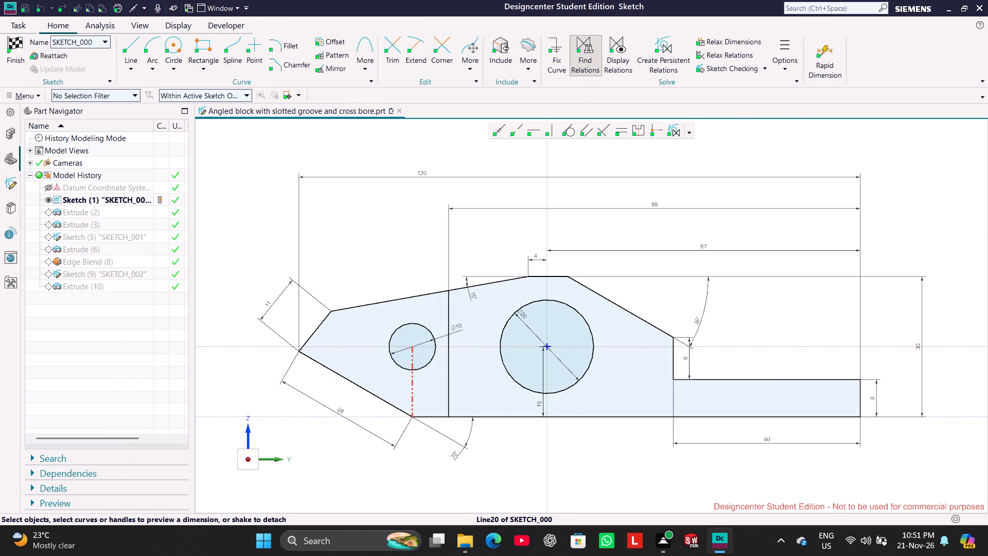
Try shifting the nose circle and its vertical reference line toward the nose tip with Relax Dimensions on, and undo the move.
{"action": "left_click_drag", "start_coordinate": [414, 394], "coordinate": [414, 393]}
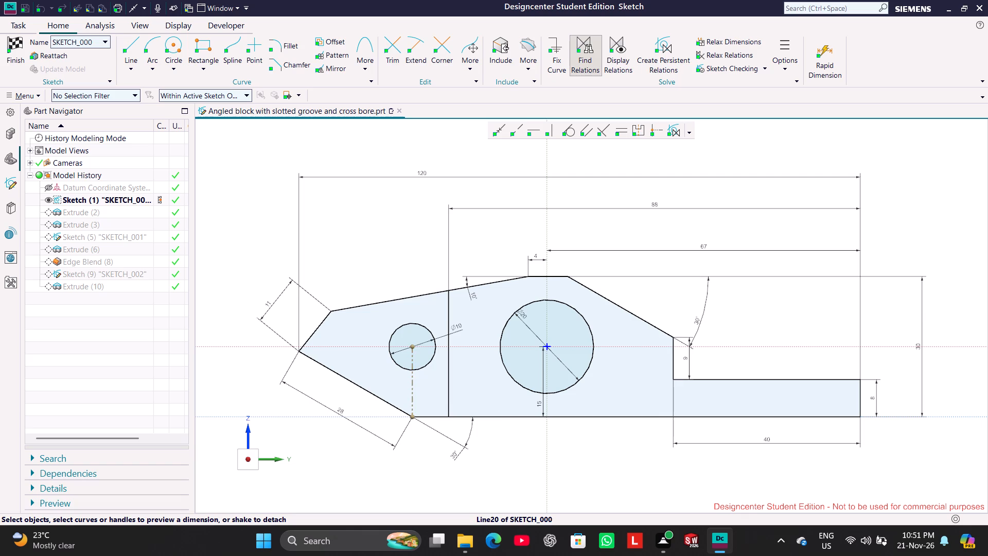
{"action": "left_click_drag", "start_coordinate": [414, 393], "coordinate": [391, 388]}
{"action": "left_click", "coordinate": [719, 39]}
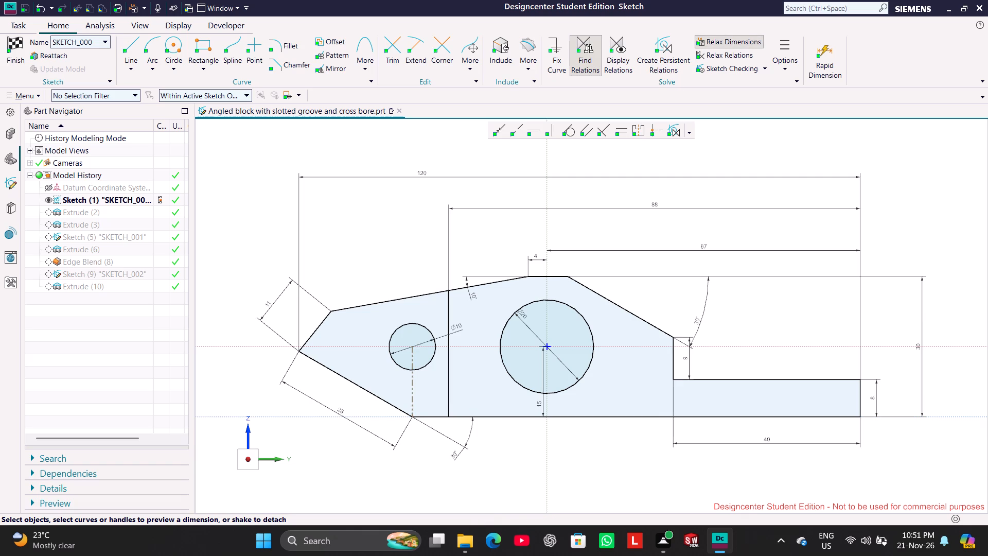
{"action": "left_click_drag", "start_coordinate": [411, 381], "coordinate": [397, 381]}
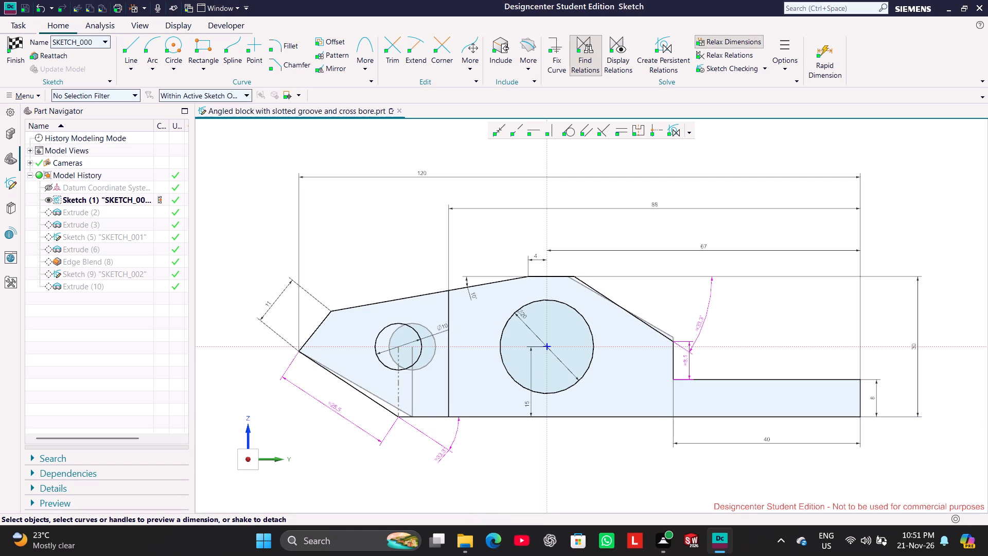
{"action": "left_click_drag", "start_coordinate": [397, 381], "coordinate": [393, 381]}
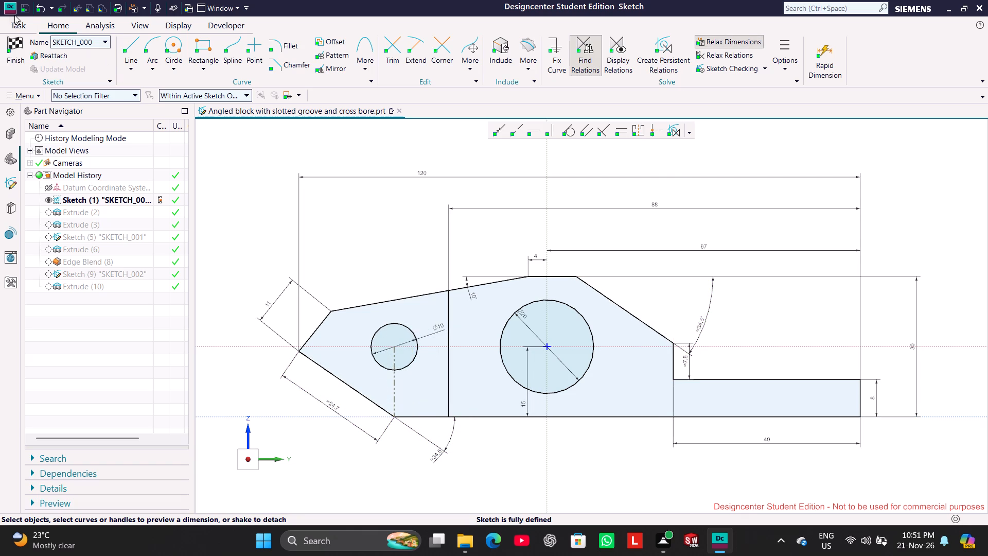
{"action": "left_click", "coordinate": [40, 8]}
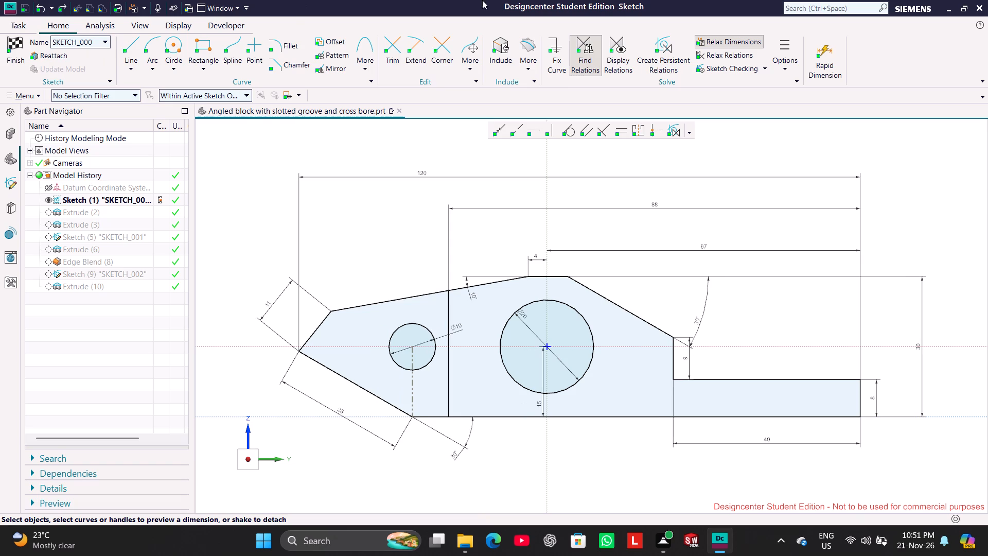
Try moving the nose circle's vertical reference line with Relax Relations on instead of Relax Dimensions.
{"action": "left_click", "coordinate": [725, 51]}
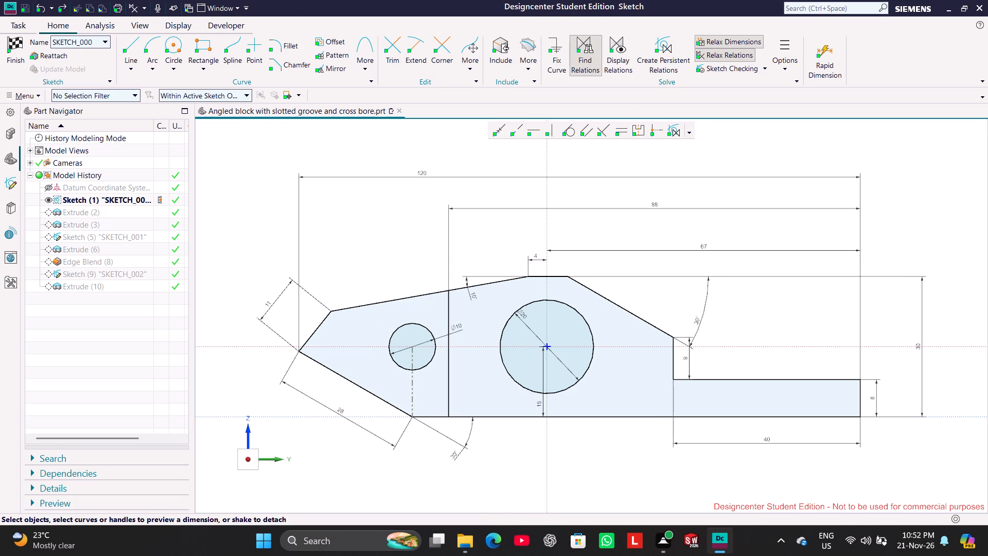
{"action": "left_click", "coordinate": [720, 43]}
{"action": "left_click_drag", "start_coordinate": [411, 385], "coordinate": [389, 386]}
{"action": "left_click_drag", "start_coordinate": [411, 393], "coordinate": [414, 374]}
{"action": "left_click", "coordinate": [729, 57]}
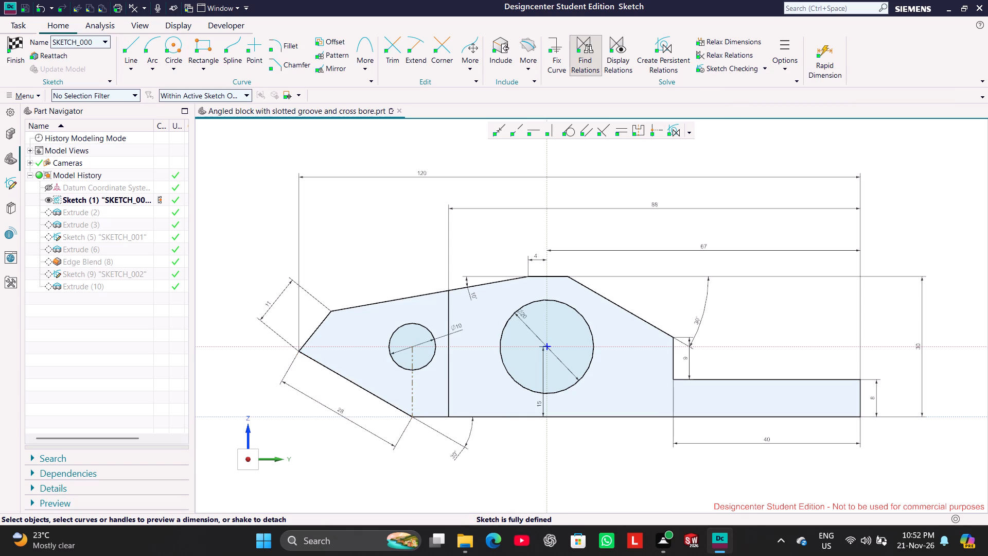
Set the length of the lower slanted nose edge to 27 mm.
{"action": "double_click", "coordinate": [340, 413]}
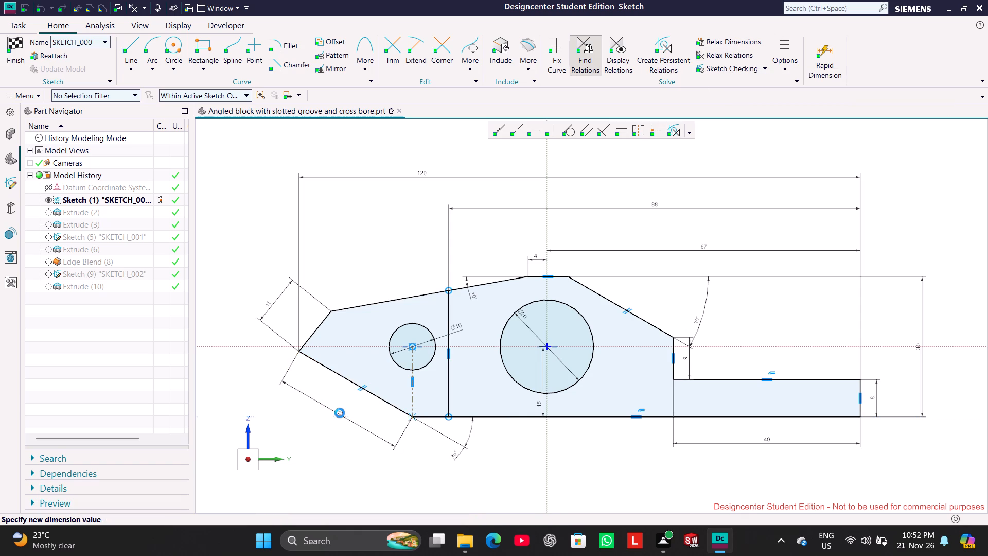
{"action": "type", "text": "27"}
{"action": "key", "text": "Return"}
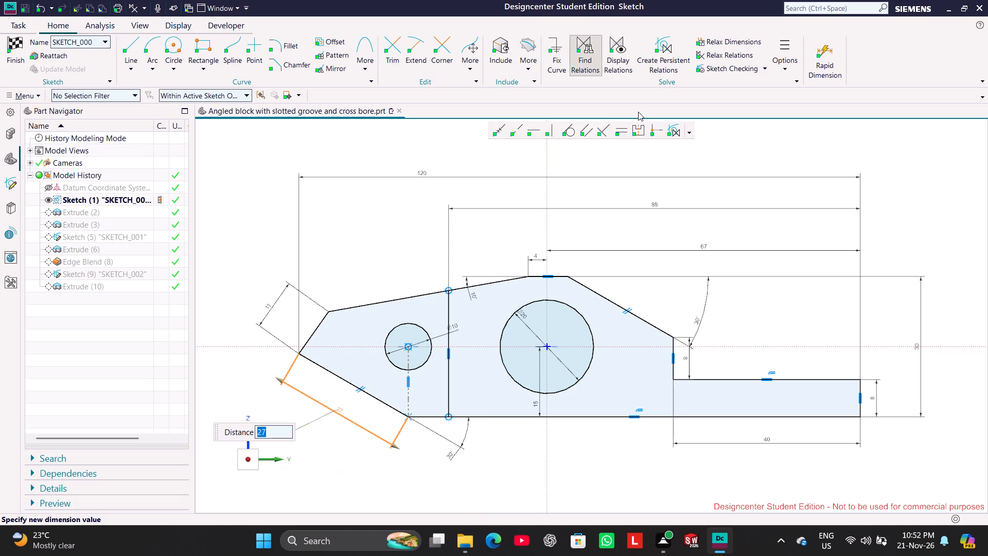
{"action": "left_click", "coordinate": [244, 218]}
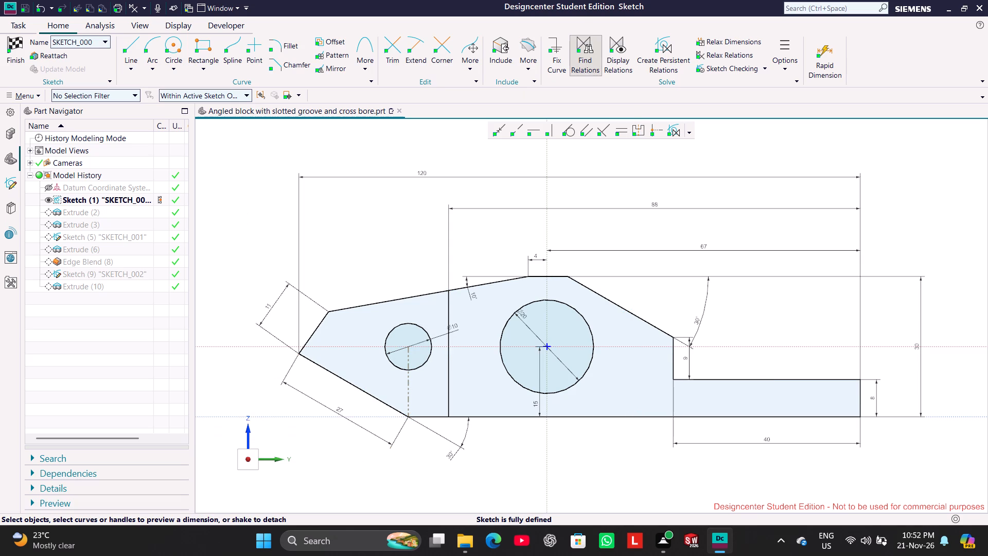
Delete the vertical reference line below the nose circle.
{"action": "right_click", "coordinate": [408, 391]}
{"action": "left_click", "coordinate": [470, 379]}
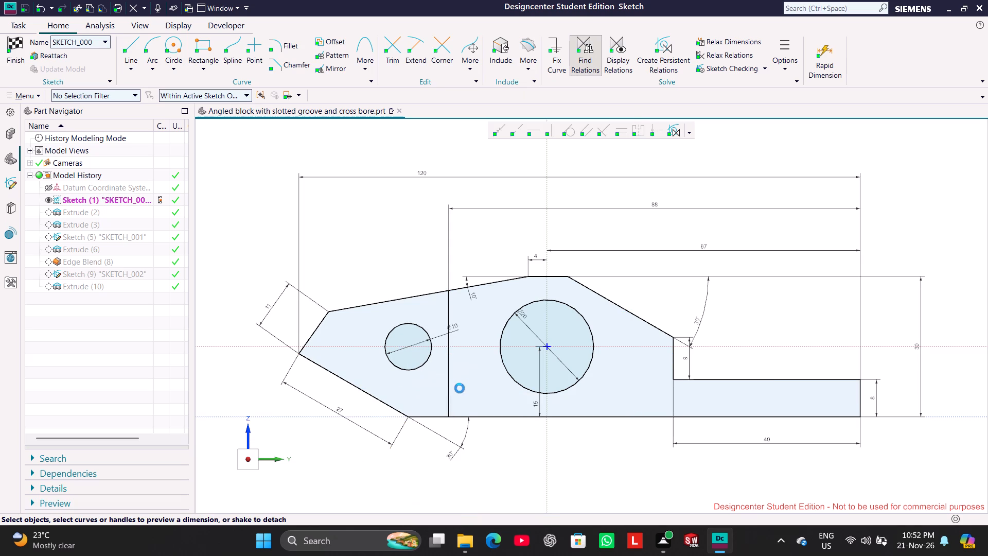
Draw a line from the nose circle's centre to the lower slanted nose edge and make it vertical.
{"action": "left_click", "coordinate": [128, 45]}
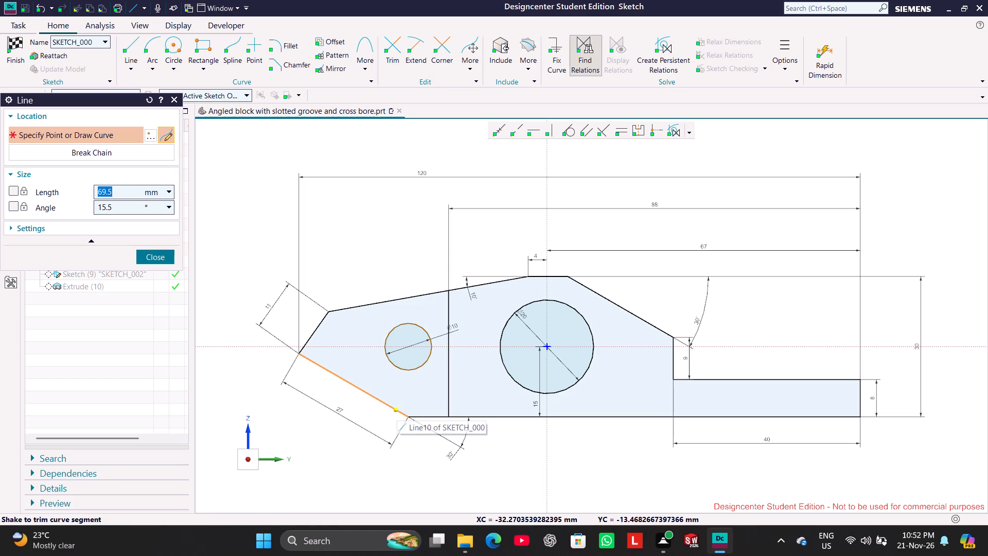
{"action": "left_click", "coordinate": [414, 354]}
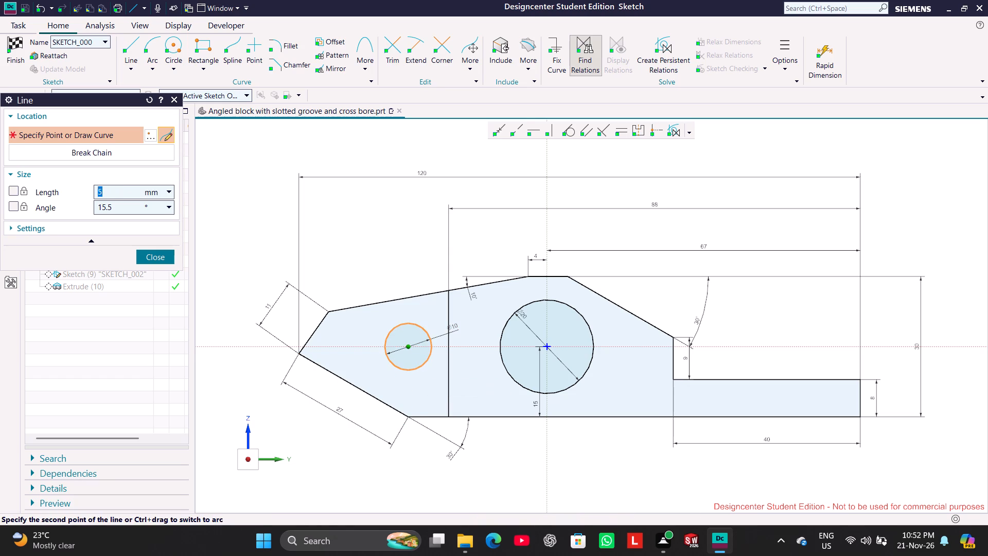
{"action": "left_click", "coordinate": [400, 405]}
{"action": "left_click", "coordinate": [149, 261]}
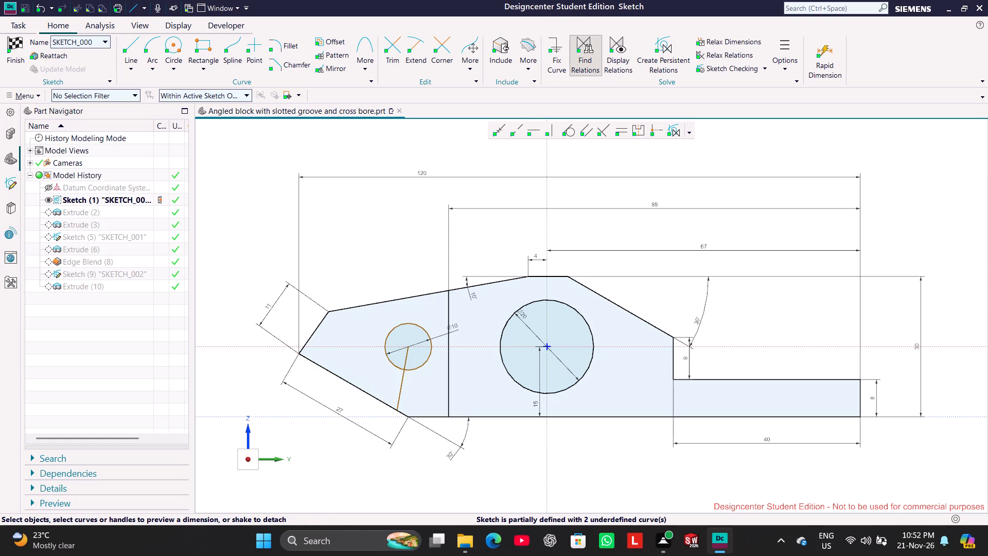
{"action": "left_click", "coordinate": [404, 359]}
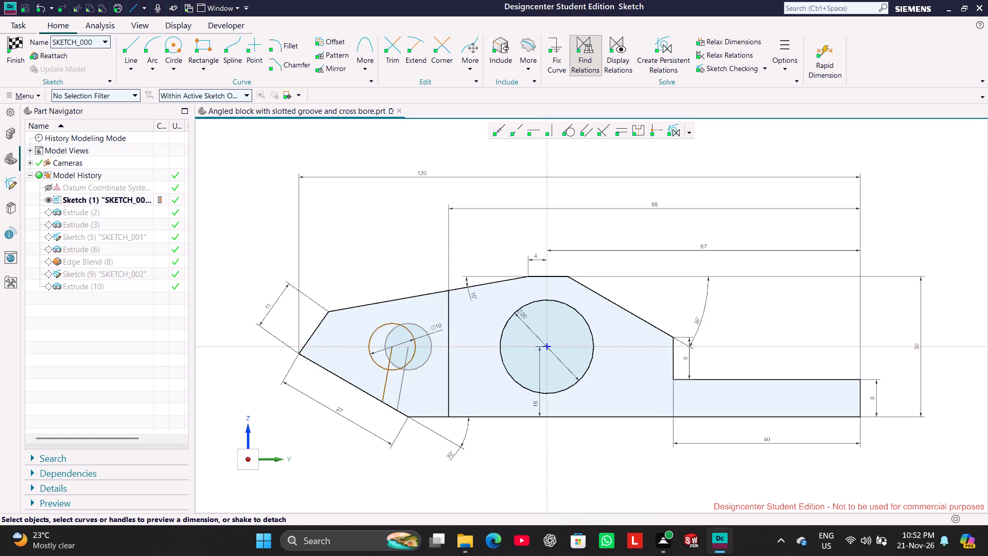
{"action": "left_click", "coordinate": [401, 384]}
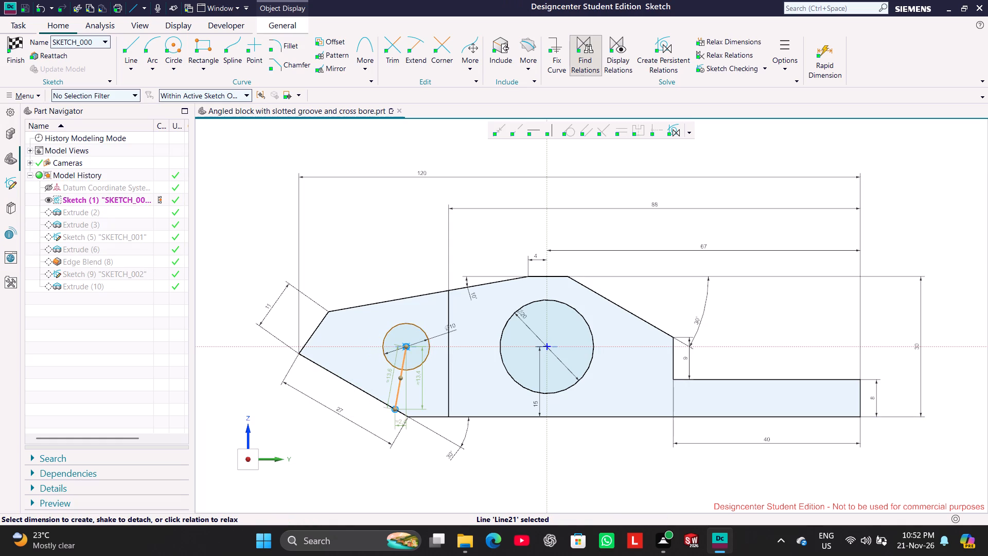
{"action": "left_click", "coordinate": [552, 132]}
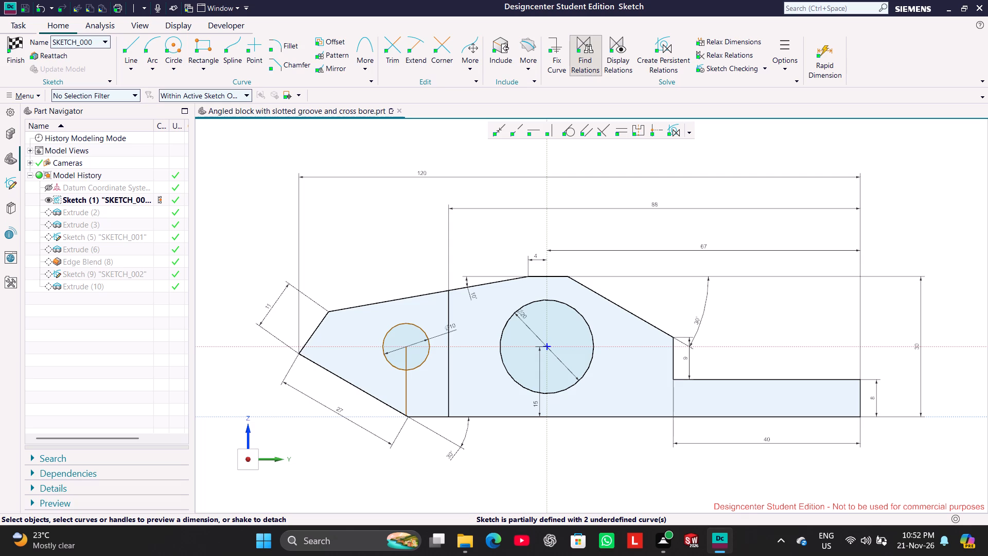
{"action": "left_click", "coordinate": [248, 222]}
Shift the nose circle's vertical line slightly toward the nose tip and dimension it 10 mm from the profile's vertical dividing line.
{"action": "left_click_drag", "start_coordinate": [407, 386], "coordinate": [384, 386]}
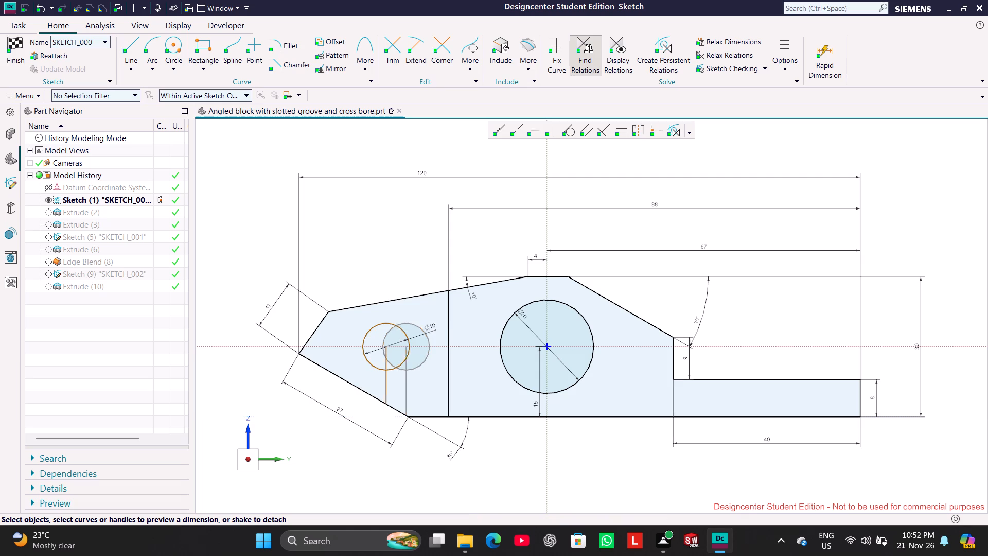
{"action": "left_click_drag", "start_coordinate": [384, 386], "coordinate": [402, 392]}
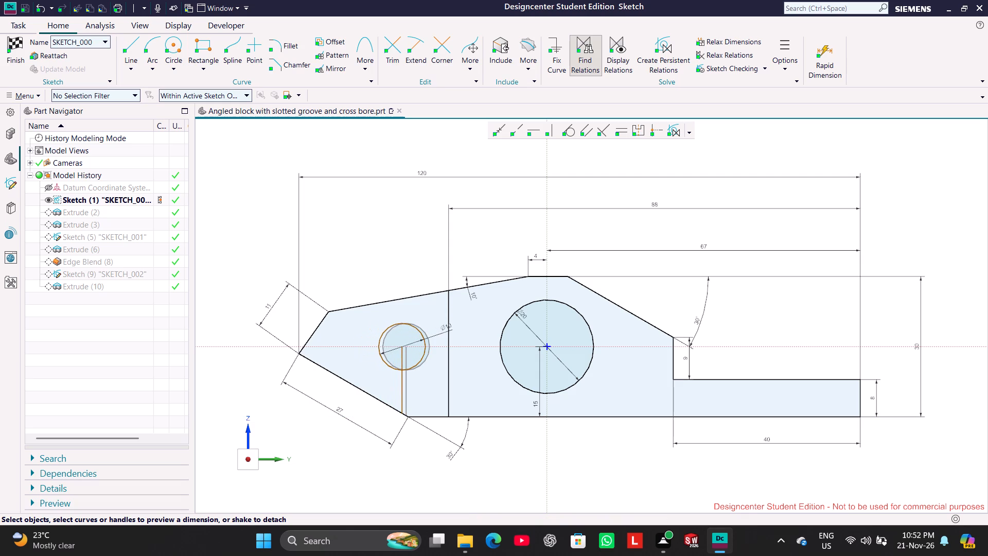
{"action": "left_click_drag", "start_coordinate": [402, 392], "coordinate": [402, 393]}
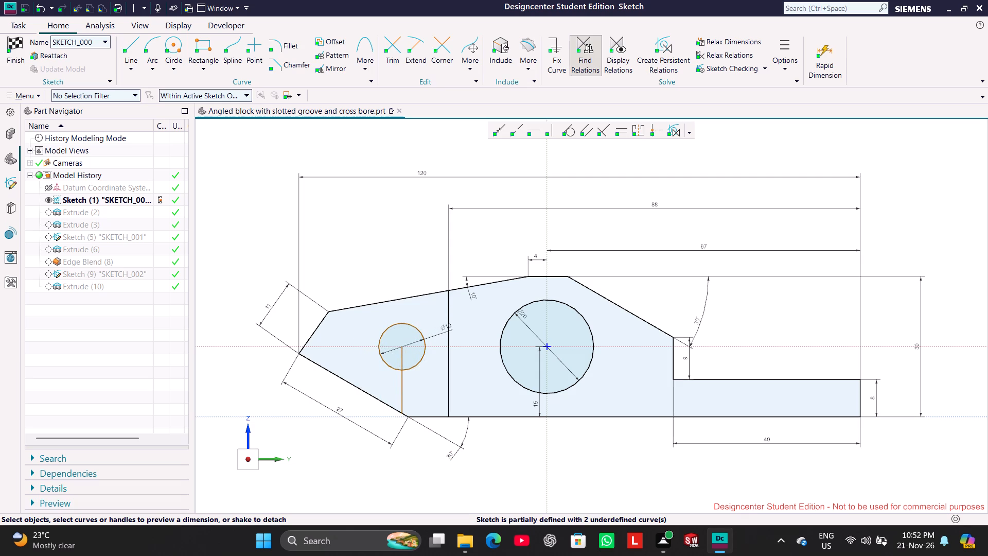
{"action": "left_click", "coordinate": [404, 393]}
{"action": "left_click", "coordinate": [447, 386]}
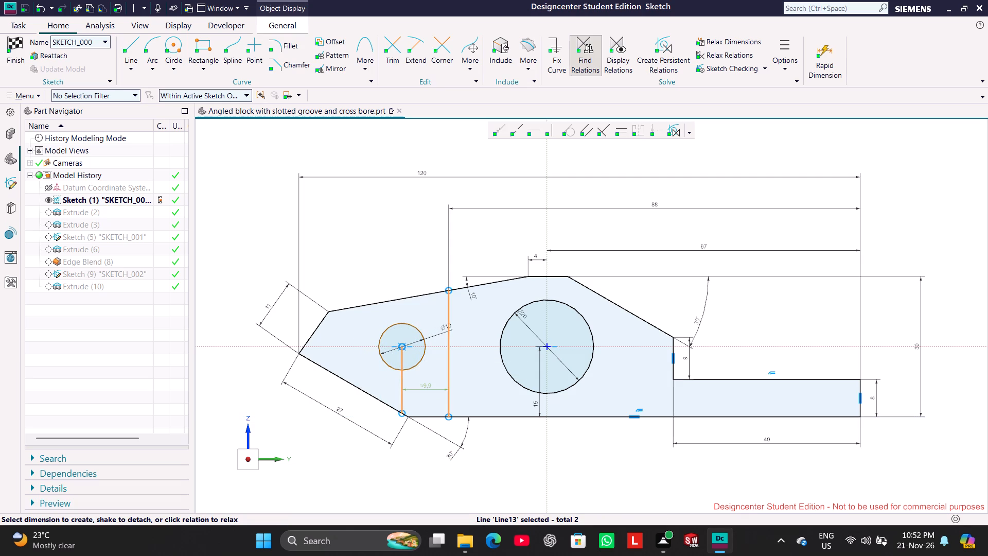
{"action": "double_click", "coordinate": [430, 387]}
{"action": "type", "text": "10"}
{"action": "key", "text": "Return"}
{"action": "left_click", "coordinate": [398, 245]}
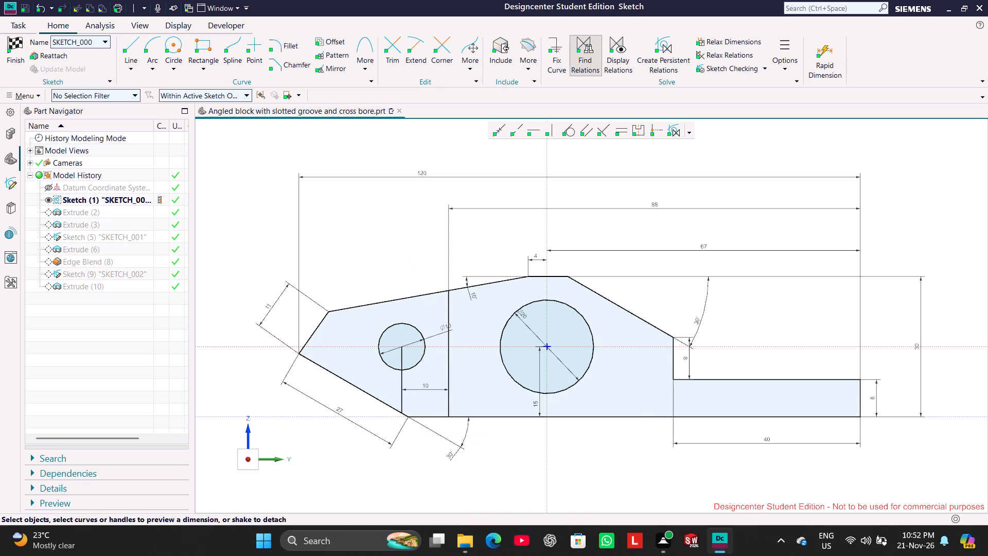
Convert the nose circle's vertical line to a reference line and finish the sketch.
{"action": "right_click", "coordinate": [400, 379]}
{"action": "left_click", "coordinate": [413, 369]}
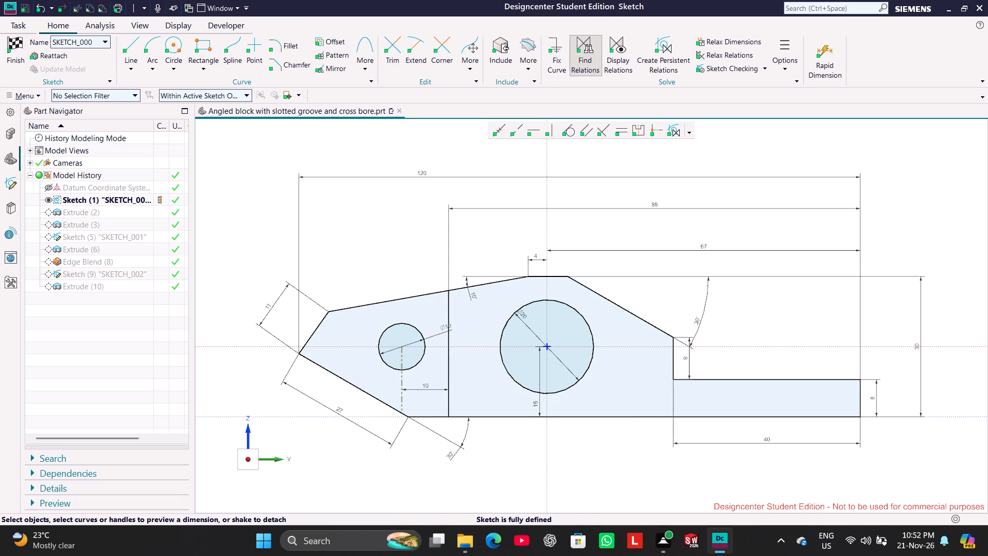
{"action": "left_click", "coordinate": [13, 46]}
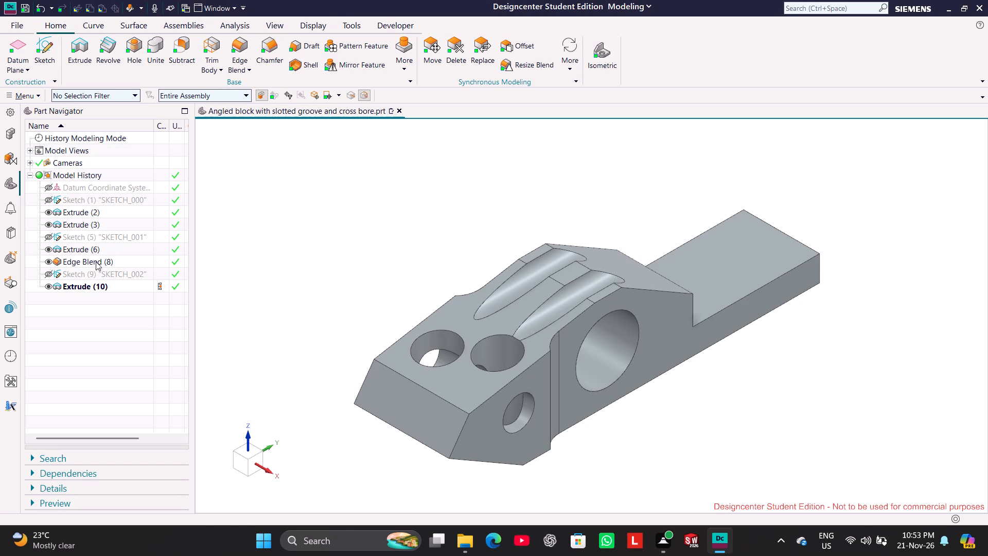
Reopen SKETCH_002 with the two 12 mm circles and set the lower circle's centre distance from the nose's top edge to 13 mm.
{"action": "right_click", "coordinate": [100, 240]}
{"action": "left_click", "coordinate": [353, 220]}
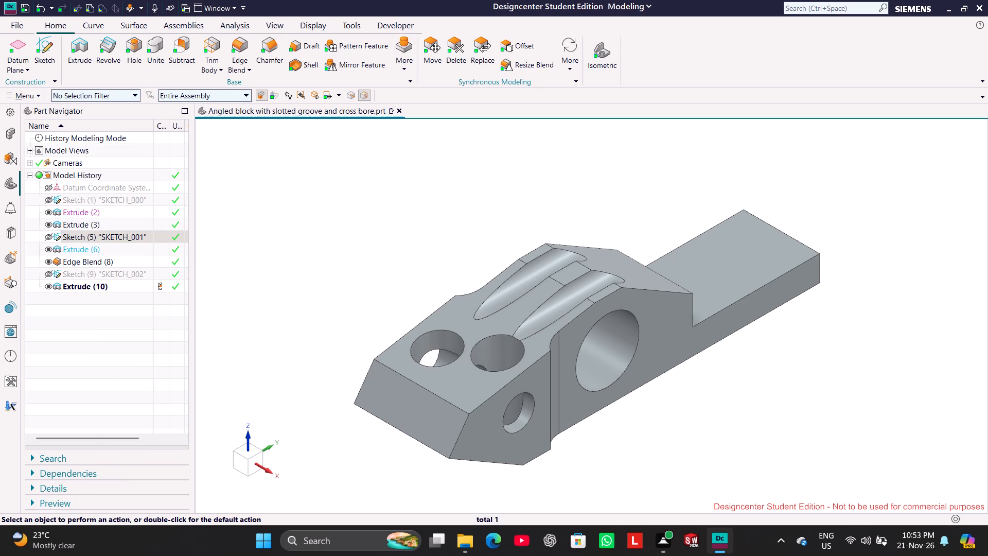
{"action": "right_click", "coordinate": [127, 271]}
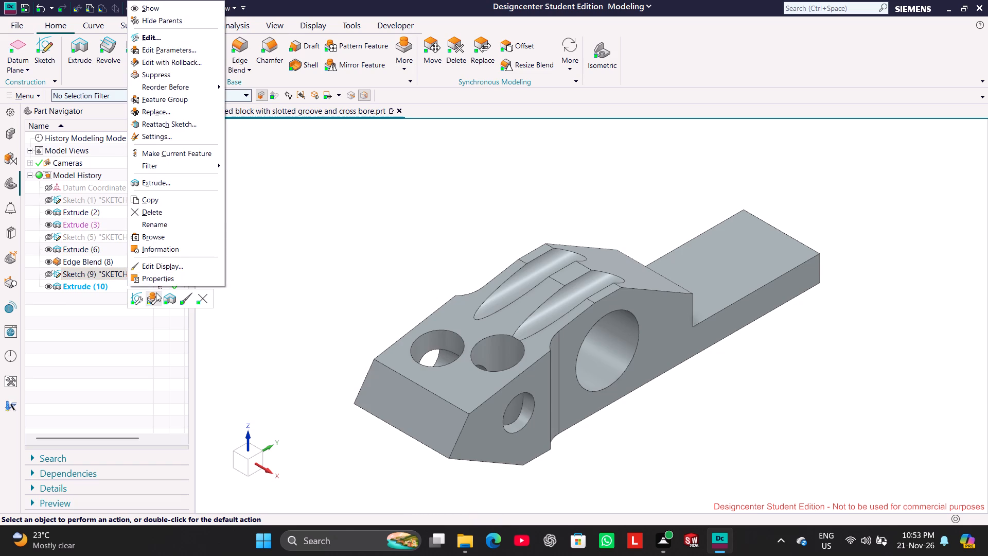
{"action": "left_click", "coordinate": [156, 292]}
{"action": "scroll", "coordinate": [865, 190], "scroll_direction": "down", "scroll_amount": 1}
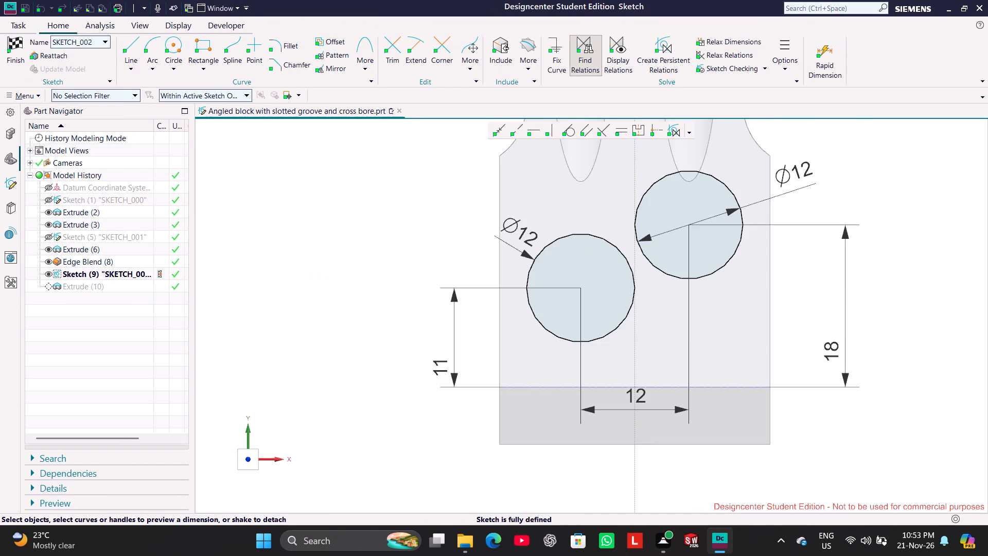
{"action": "scroll", "coordinate": [866, 189], "scroll_direction": "down", "scroll_amount": 2}
{"action": "left_click_drag", "start_coordinate": [592, 303], "coordinate": [591, 298]}
{"action": "double_click", "coordinate": [591, 298]}
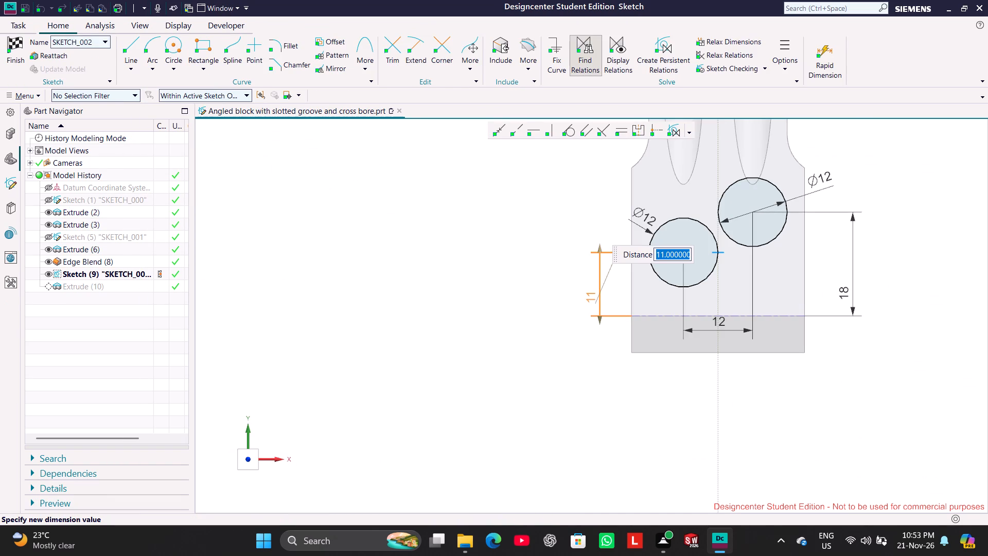
{"action": "type", "text": "13"}
{"action": "key", "text": "Return"}
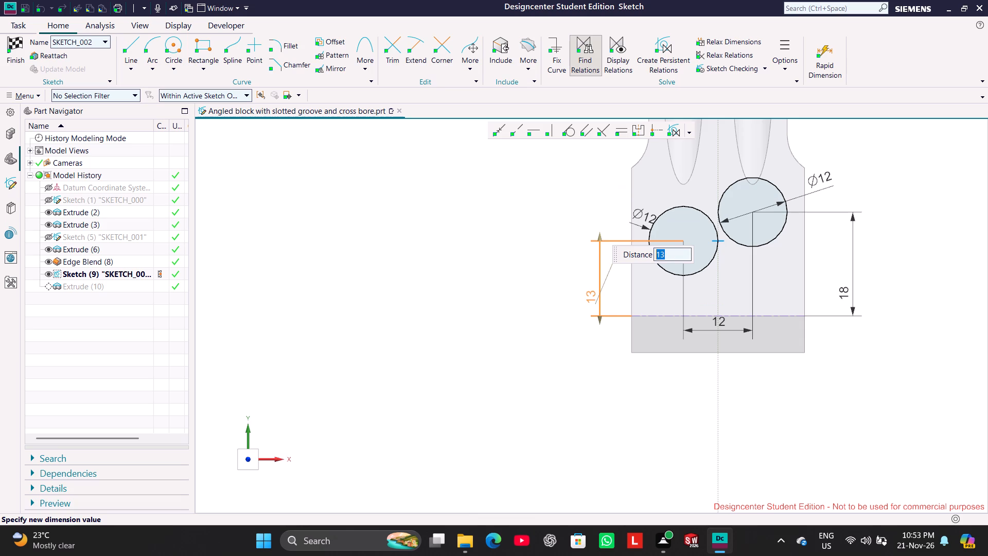
{"action": "left_click", "coordinate": [925, 249]}
Set the other 12 mm circle's centre distance from the nose's top edge to 20 mm.
{"action": "double_click", "coordinate": [844, 293]}
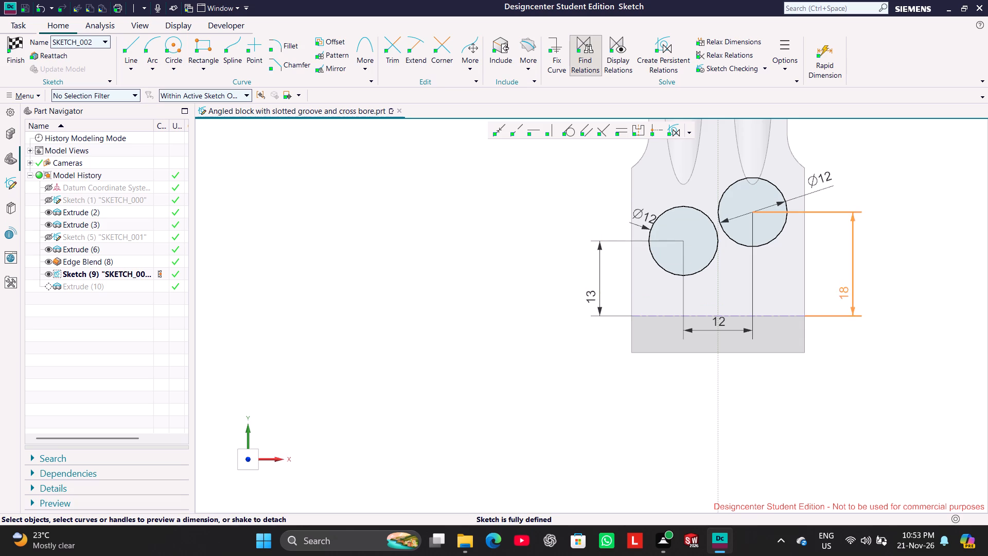
{"action": "type", "text": "20"}
{"action": "key", "text": "Return"}
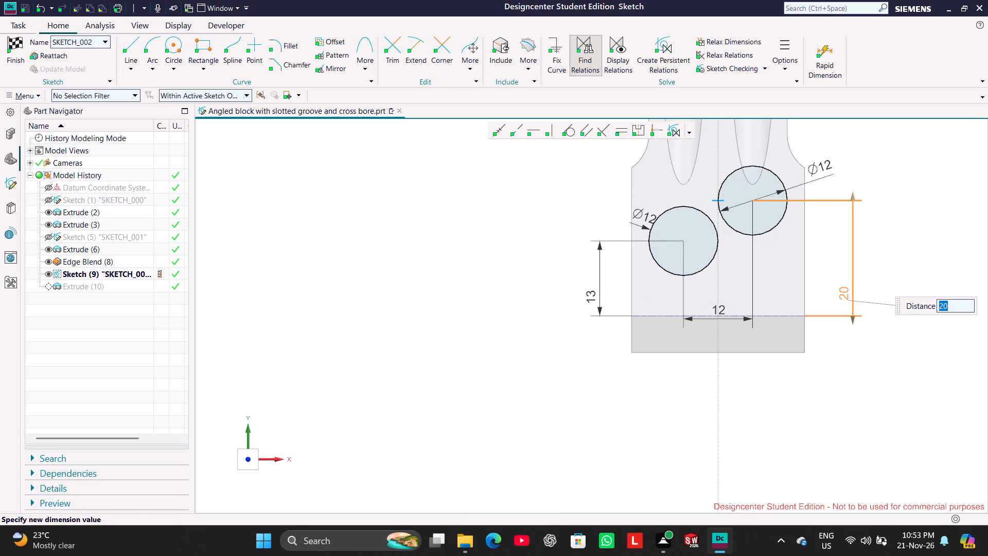
Finish editing SKETCH_002 to update the two top holes in the nose.
{"action": "left_click", "coordinate": [484, 257]}
{"action": "left_click", "coordinate": [20, 54]}
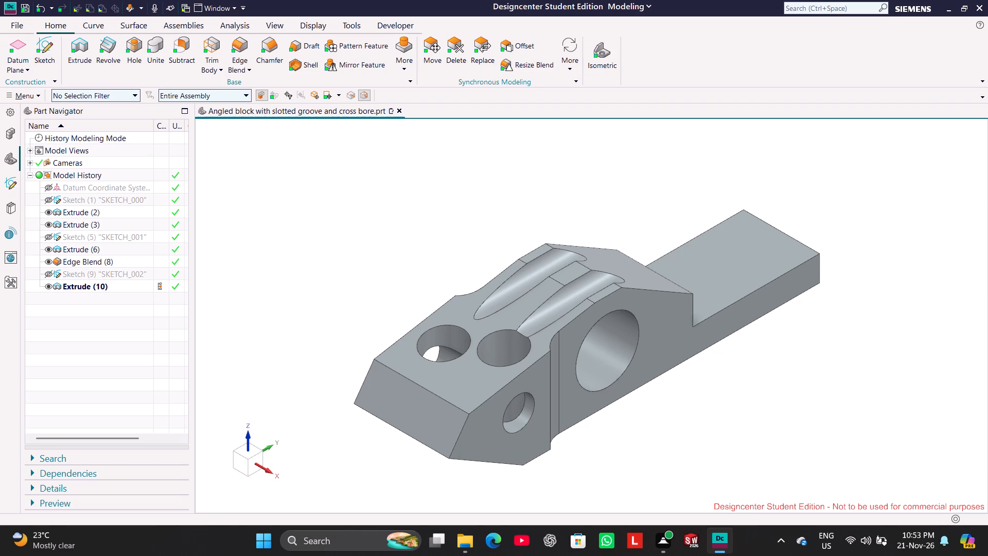
Reopen SKETCH_002, set the lower 12 mm circle's centre distance from the nose's top edge to 15 mm, and finish the sketch.
{"action": "left_click", "coordinate": [238, 464]}
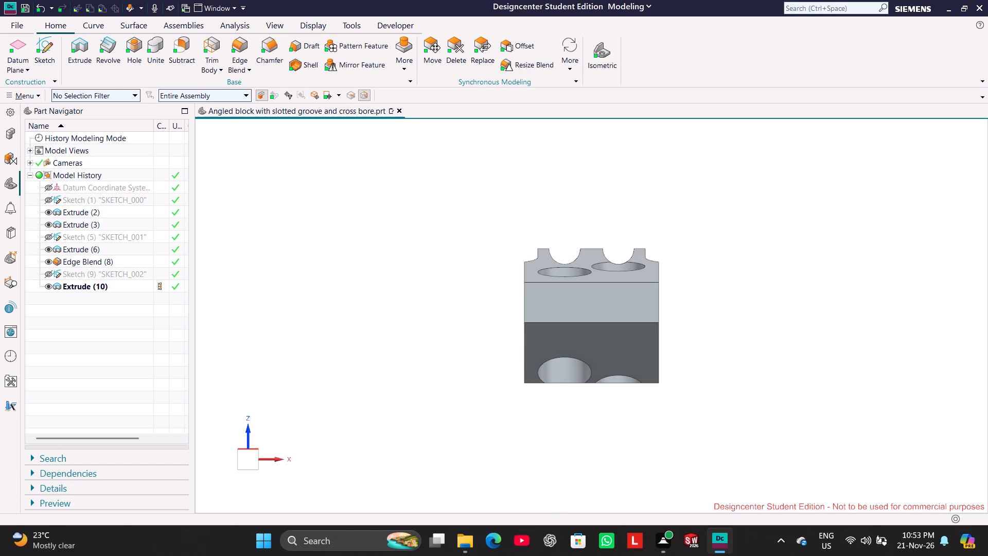
{"action": "middle_click_drag", "start_coordinate": [410, 351], "coordinate": [390, 357]}
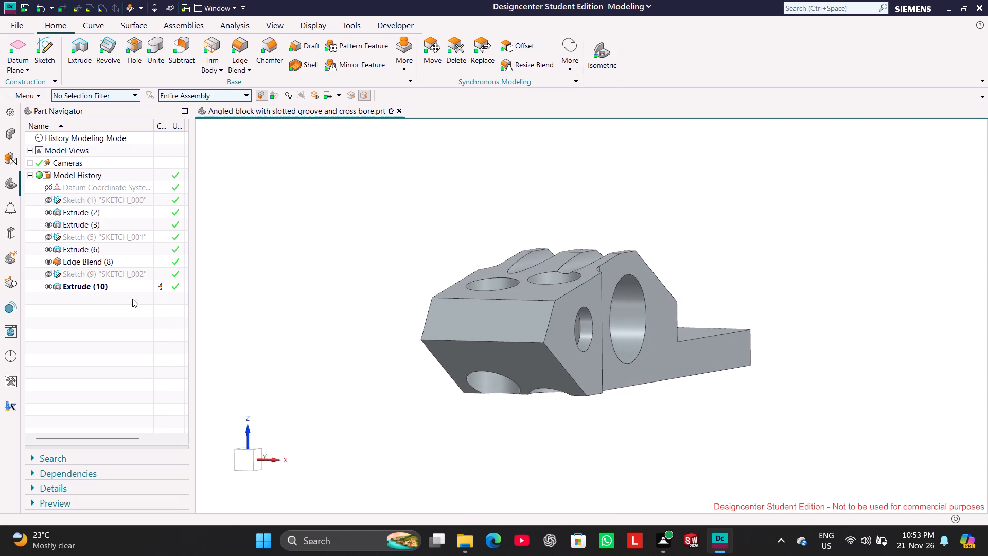
{"action": "right_click", "coordinate": [125, 277]}
{"action": "left_click", "coordinate": [152, 299]}
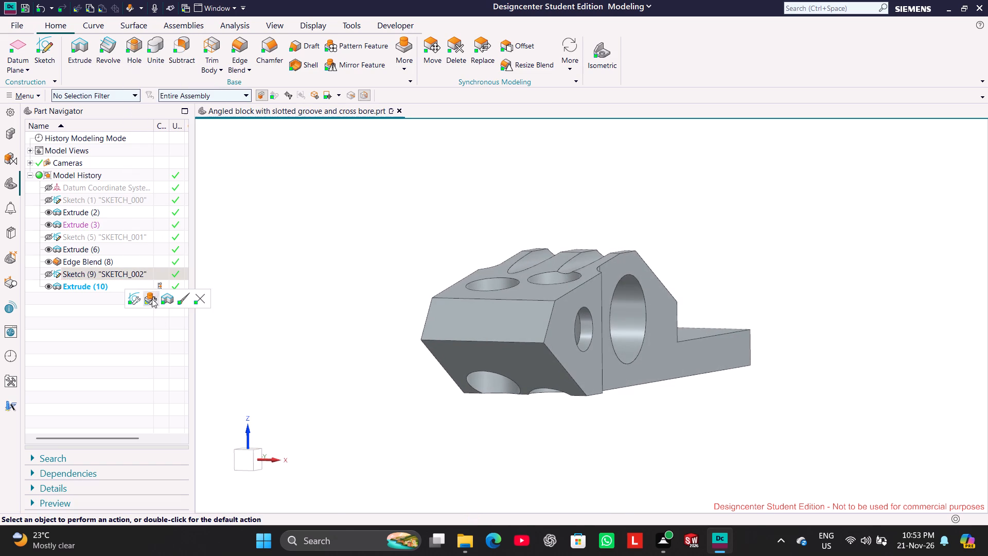
{"action": "scroll", "coordinate": [307, 268], "scroll_direction": "down", "scroll_amount": 2}
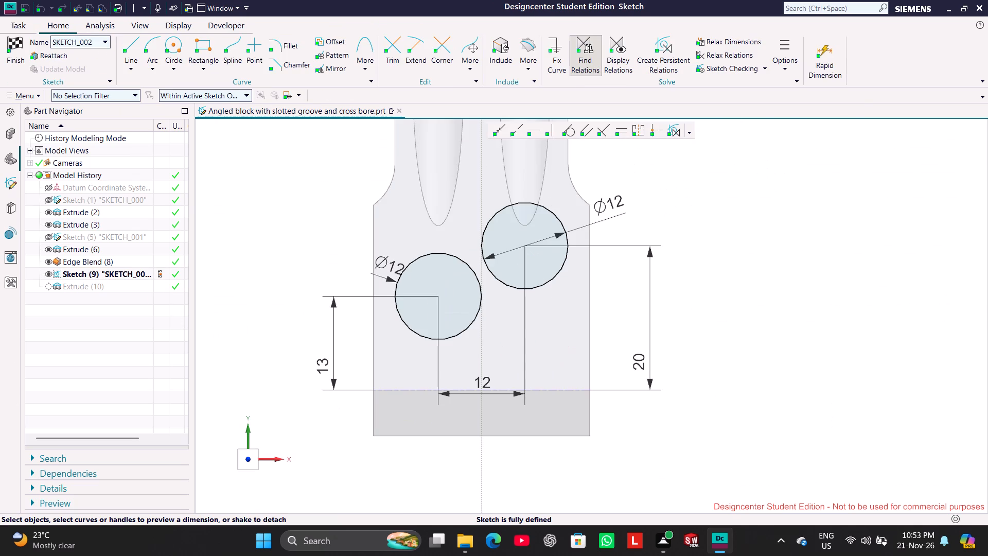
{"action": "middle_click_drag", "start_coordinate": [307, 246], "coordinate": [397, 280], "text": "shift"}
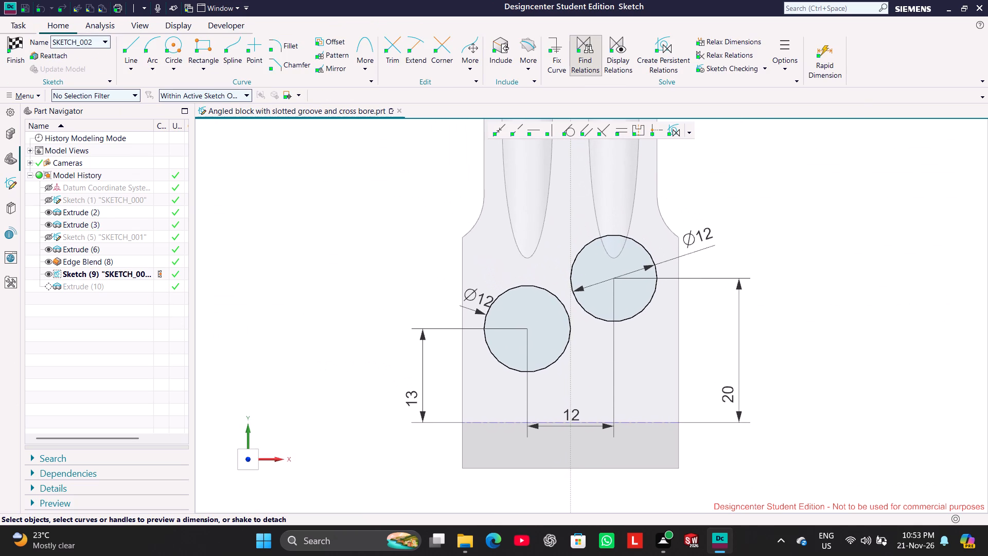
{"action": "middle_click_drag", "start_coordinate": [397, 280], "coordinate": [397, 281], "text": "shift"}
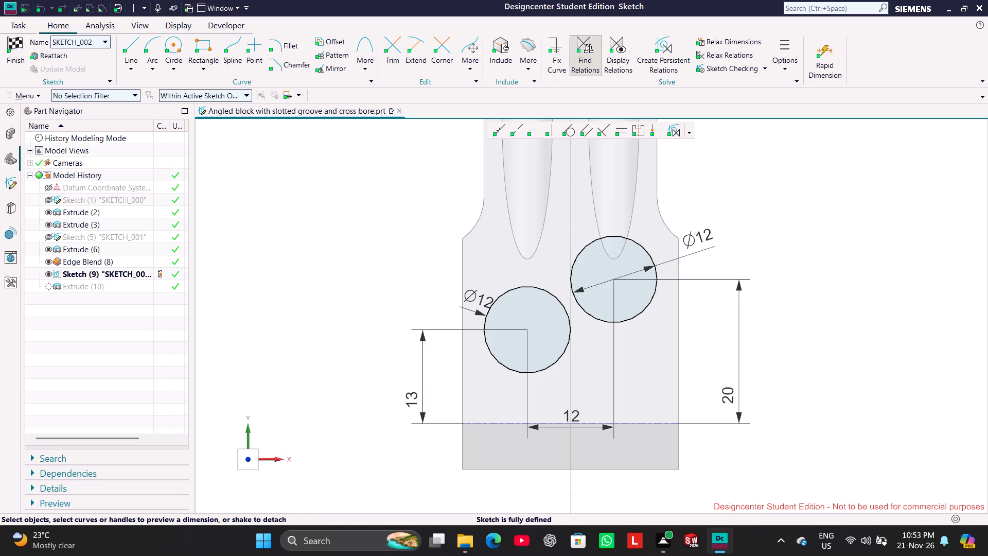
{"action": "double_click", "coordinate": [413, 394]}
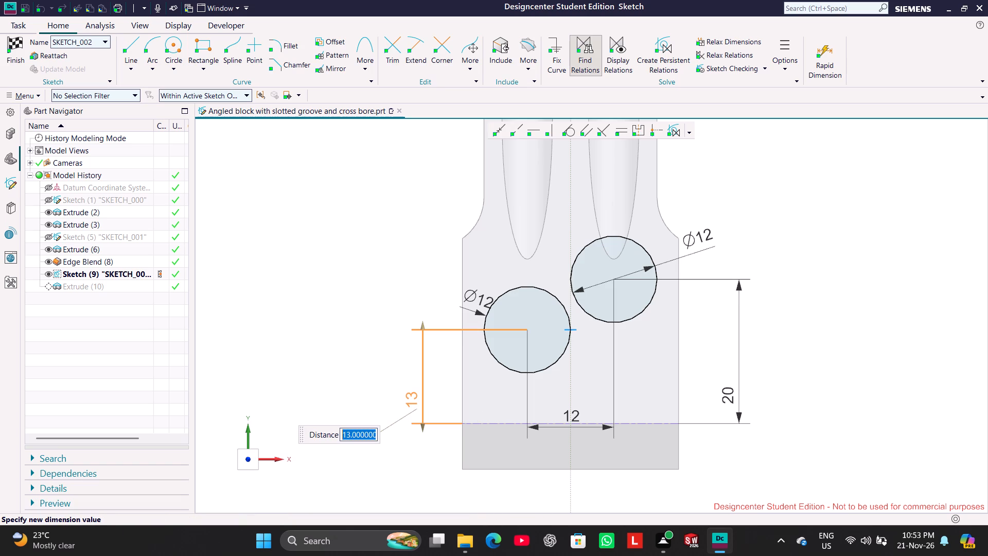
{"action": "type", "text": "15"}
{"action": "key", "text": "Return"}
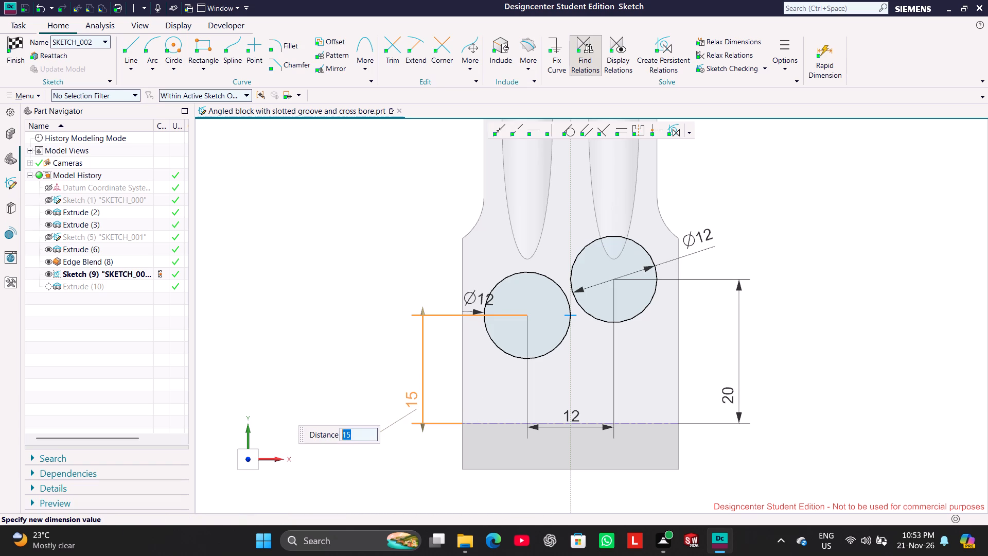
{"action": "left_click", "coordinate": [337, 234]}
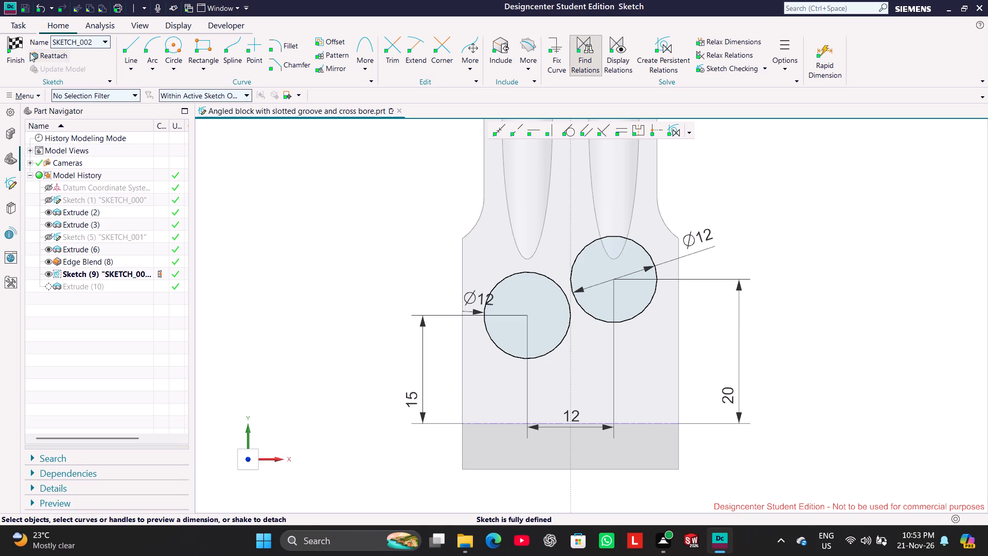
{"action": "left_click", "coordinate": [14, 45]}
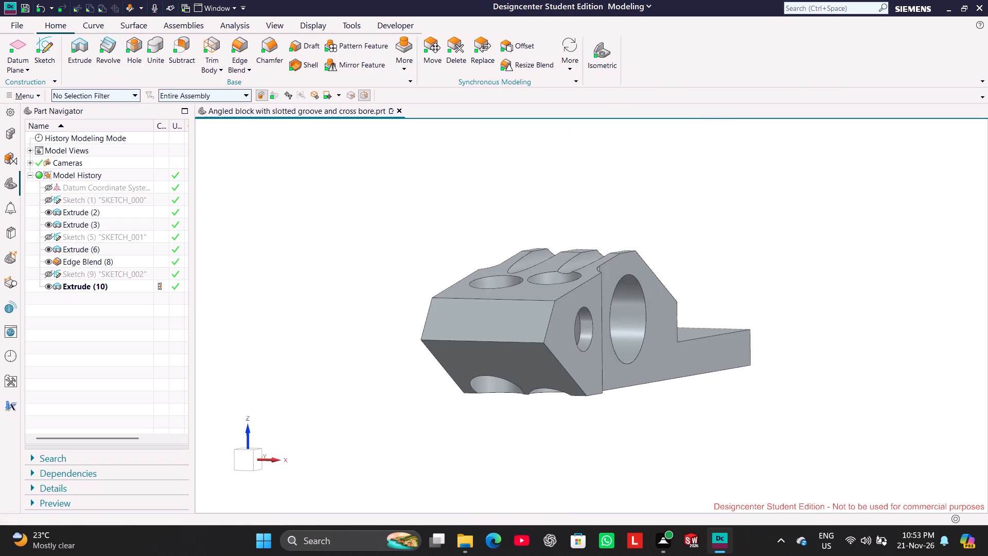
Examine the two top holes and the nose bore from the nose end, both sides and underneath, ending in an isometric view.
{"action": "middle_click_drag", "start_coordinate": [313, 372], "coordinate": [331, 374]}
{"action": "left_click", "coordinate": [250, 459]}
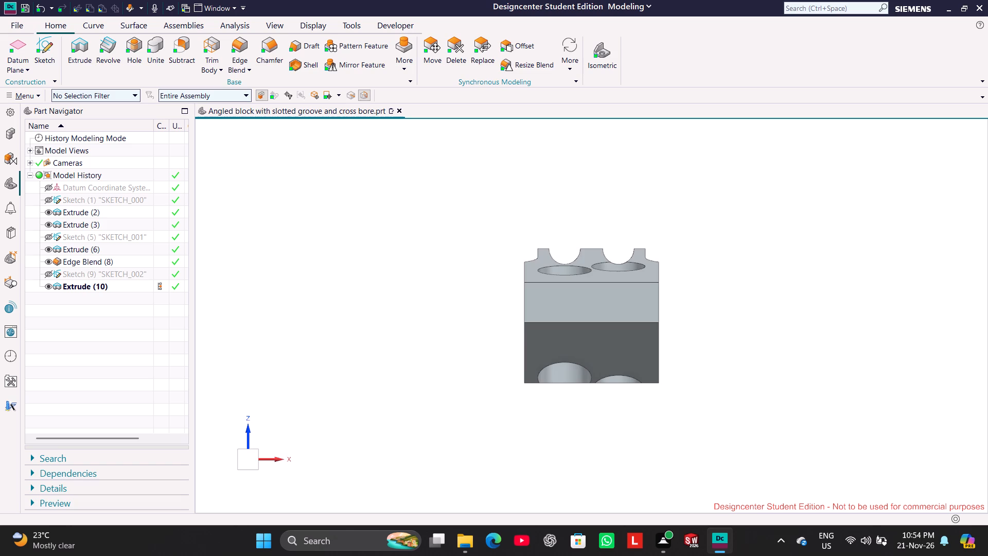
{"action": "middle_click_drag", "start_coordinate": [398, 352], "coordinate": [451, 357]}
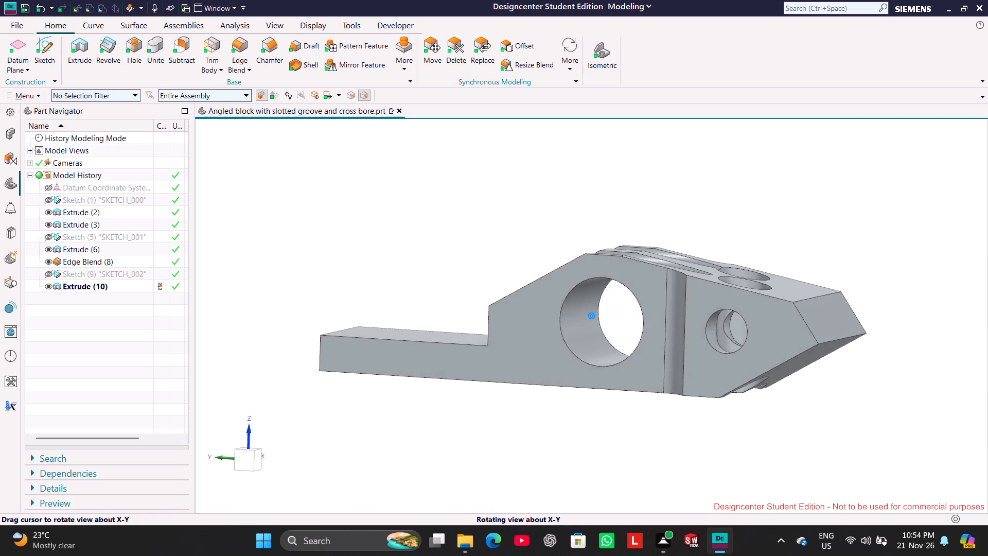
{"action": "middle_click_drag", "start_coordinate": [451, 357], "coordinate": [408, 360]}
{"action": "left_click", "coordinate": [245, 459]}
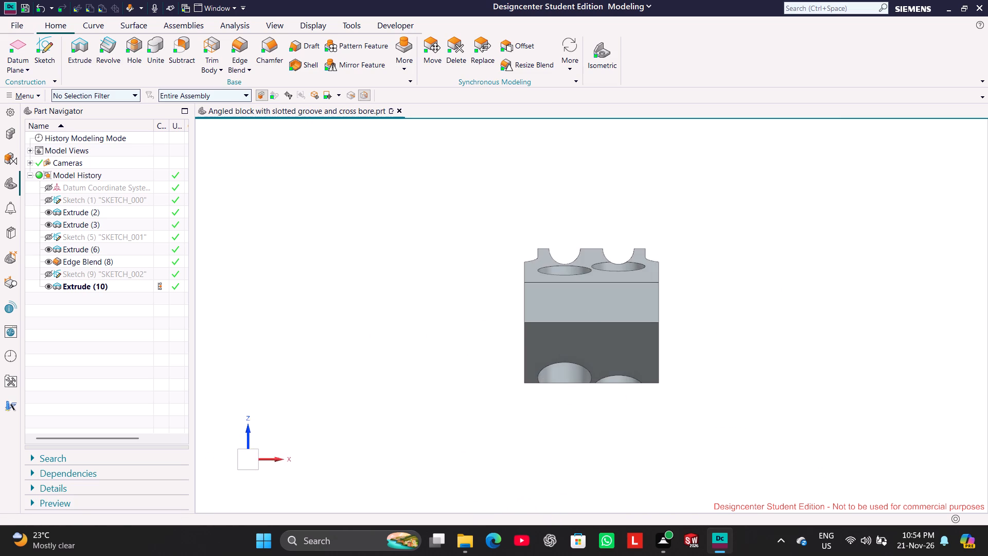
{"action": "middle_click_drag", "start_coordinate": [764, 324], "coordinate": [761, 303]}
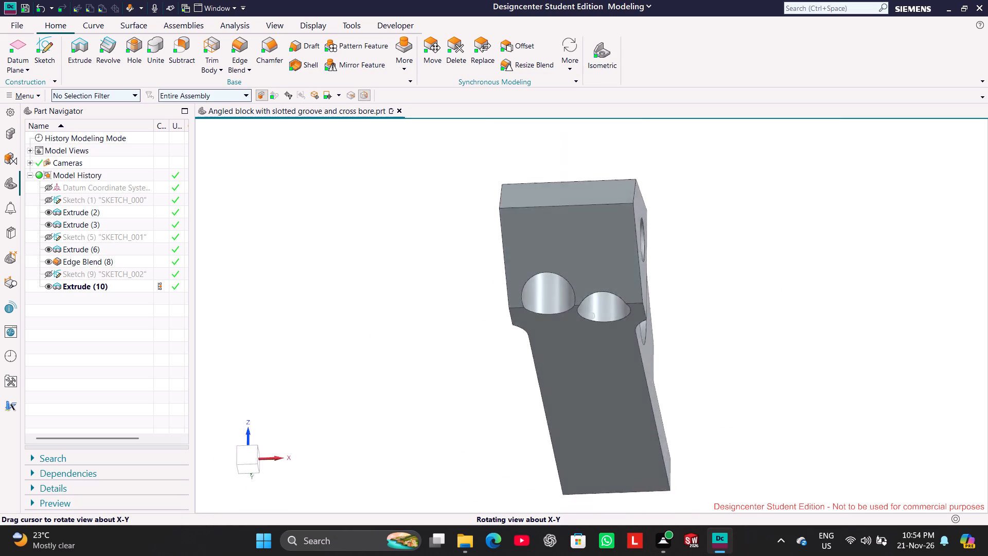
{"action": "middle_click_drag", "start_coordinate": [761, 303], "coordinate": [768, 329]}
{"action": "left_click", "coordinate": [254, 459]}
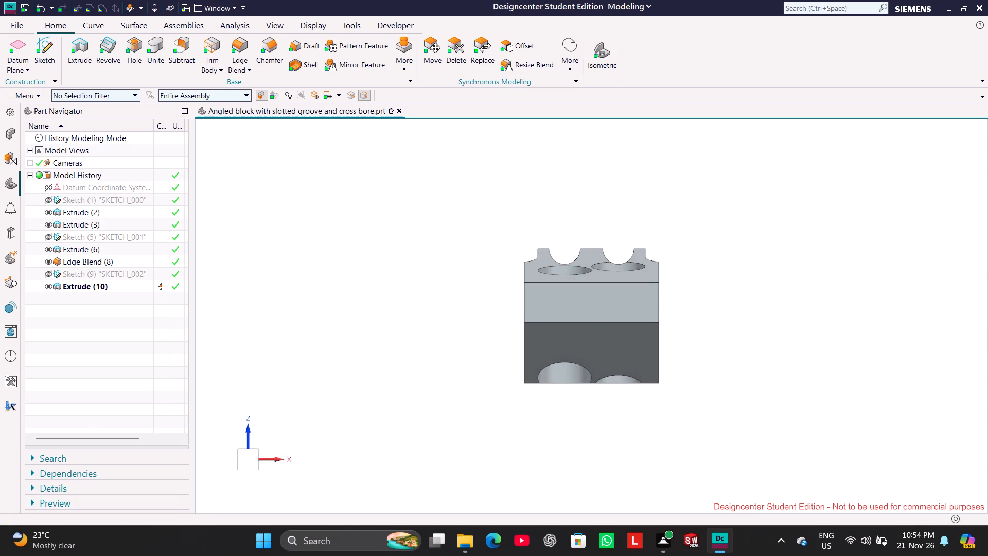
{"action": "middle_click_drag", "start_coordinate": [368, 393], "coordinate": [451, 403]}
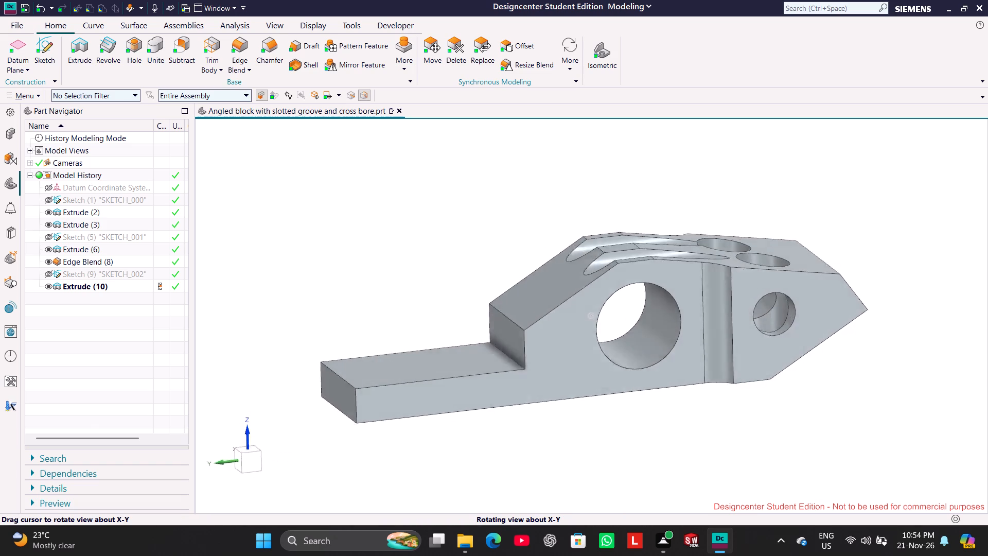
{"action": "middle_click_drag", "start_coordinate": [451, 403], "coordinate": [308, 433]}
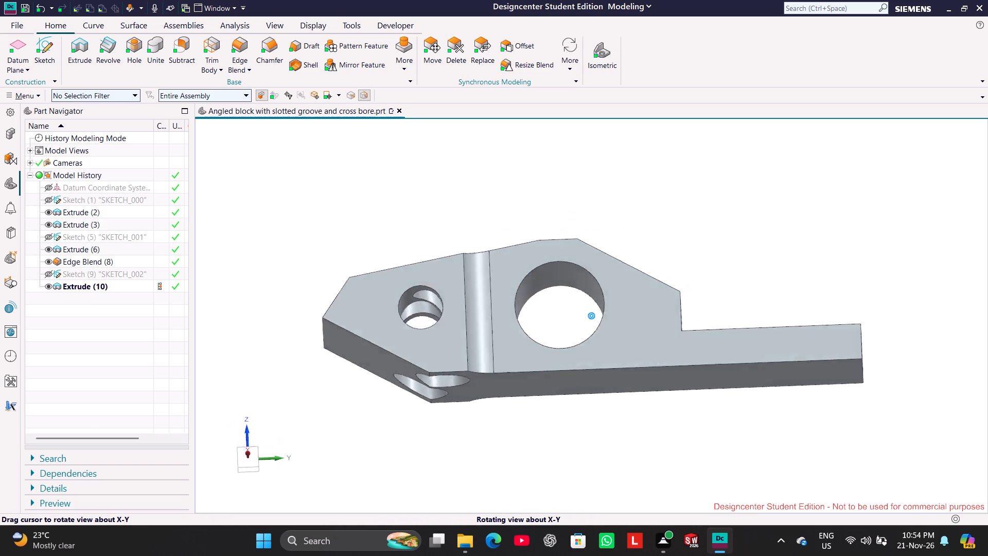
{"action": "middle_click_drag", "start_coordinate": [308, 433], "coordinate": [313, 442]}
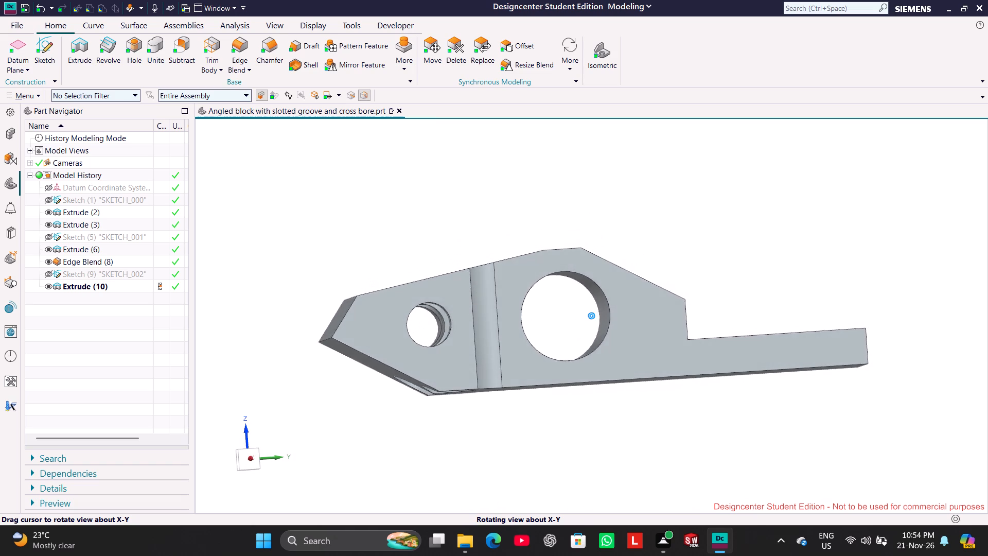
{"action": "middle_click_drag", "start_coordinate": [313, 442], "coordinate": [317, 457]}
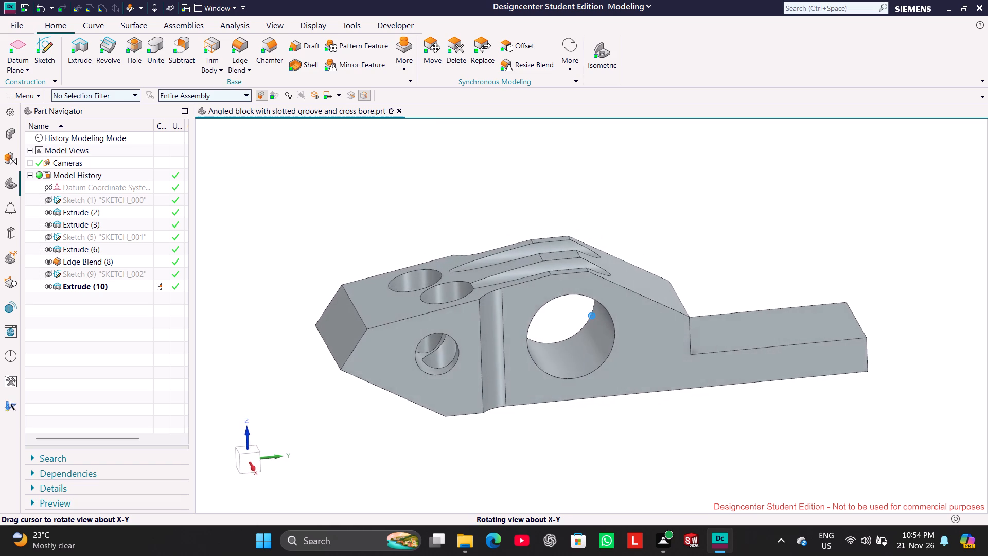
{"action": "middle_click_drag", "start_coordinate": [317, 457], "coordinate": [331, 457]}
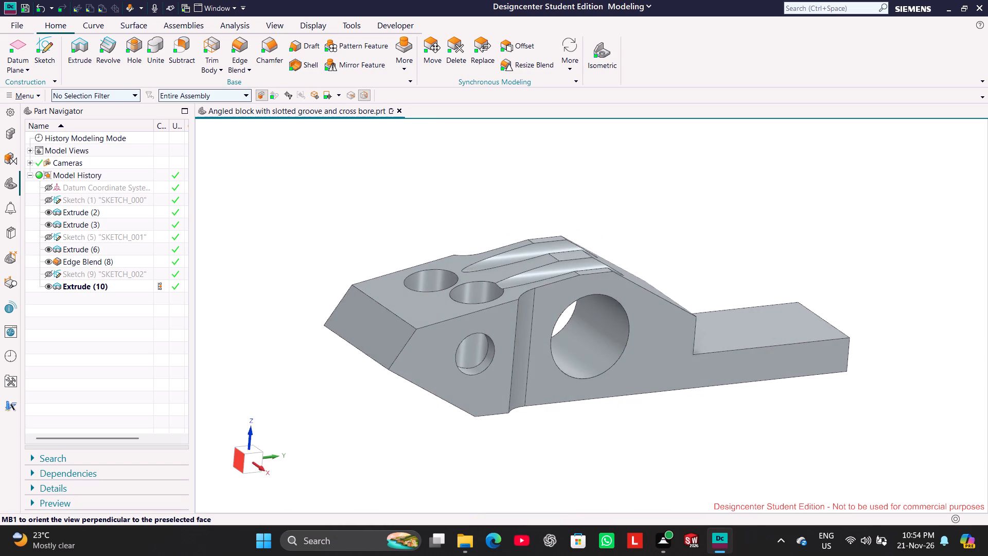
{"action": "left_click", "coordinate": [236, 462]}
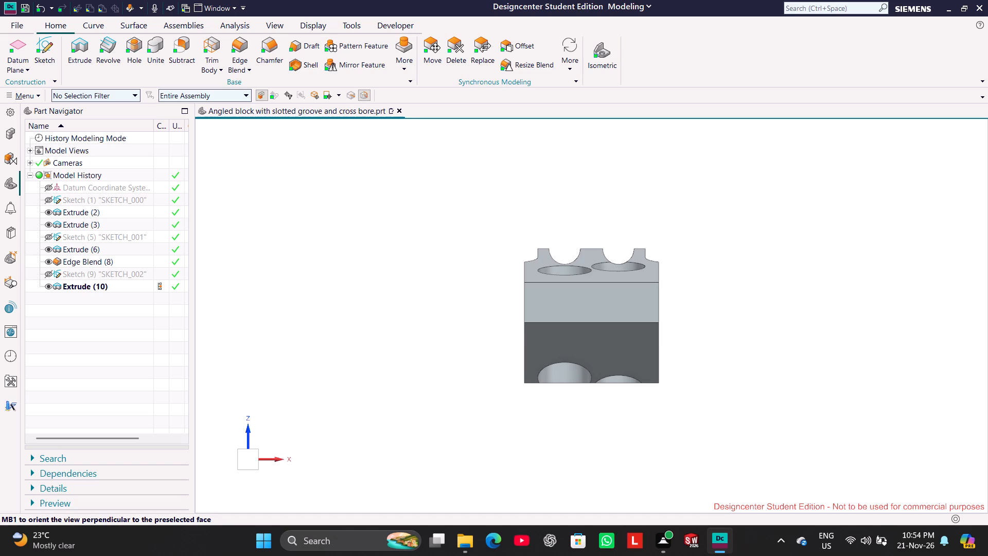
{"action": "right_click_drag", "start_coordinate": [264, 341], "coordinate": [439, 238]}
{"action": "right_click_drag", "start_coordinate": [491, 223], "coordinate": [551, 152]}
{"action": "left_click", "coordinate": [601, 59]}
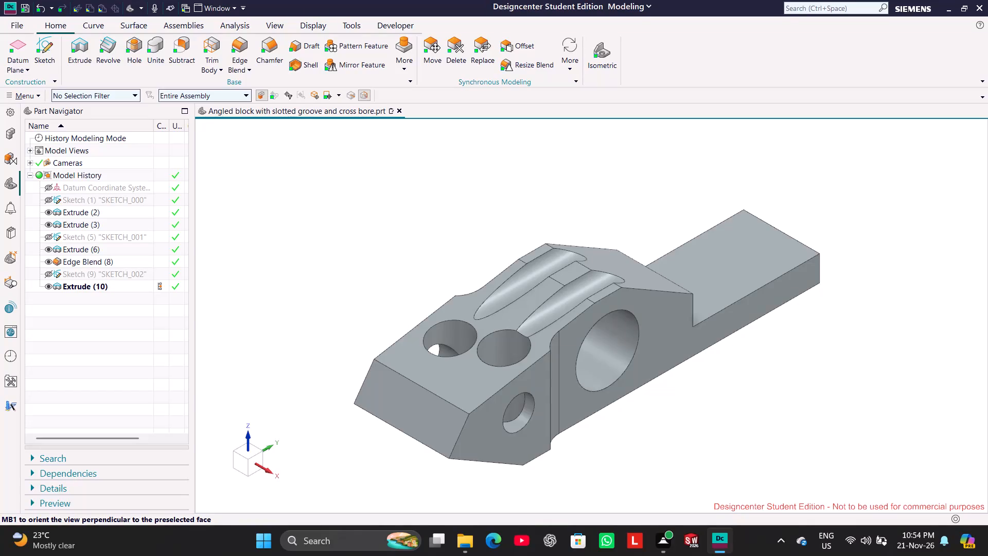
Open SKETCH_000 to review the side profile's dimensions, and close it without edits.
{"action": "right_click", "coordinate": [113, 198]}
{"action": "left_click", "coordinate": [137, 185]}
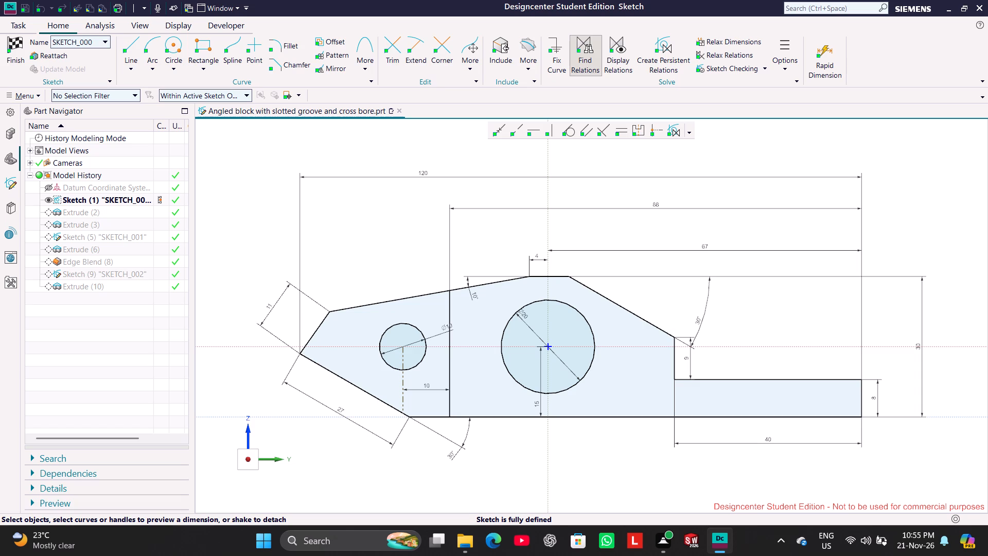
{"action": "left_click", "coordinate": [19, 49]}
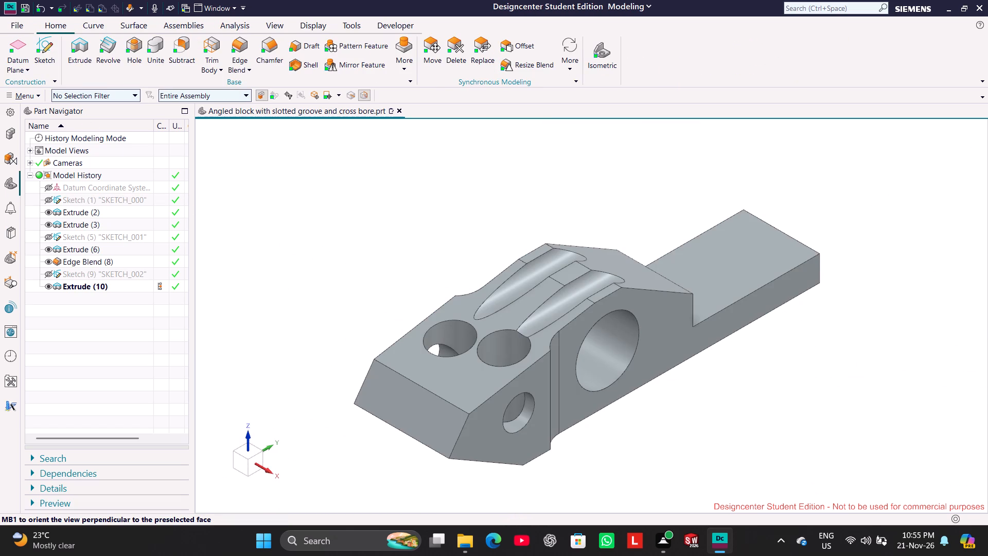
Examine the two top holes, the grooves and the nose bore from the nose end, from above and from the side.
{"action": "left_click", "coordinate": [241, 467]}
{"action": "middle_click_drag", "start_coordinate": [276, 441], "coordinate": [267, 444]}
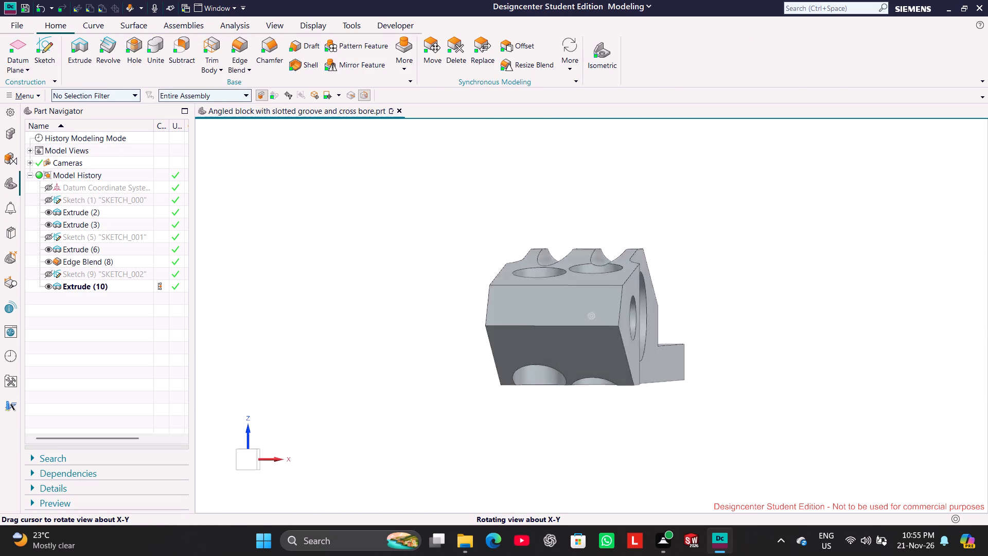
{"action": "middle_click_drag", "start_coordinate": [267, 444], "coordinate": [243, 480]}
{"action": "left_click", "coordinate": [246, 459]}
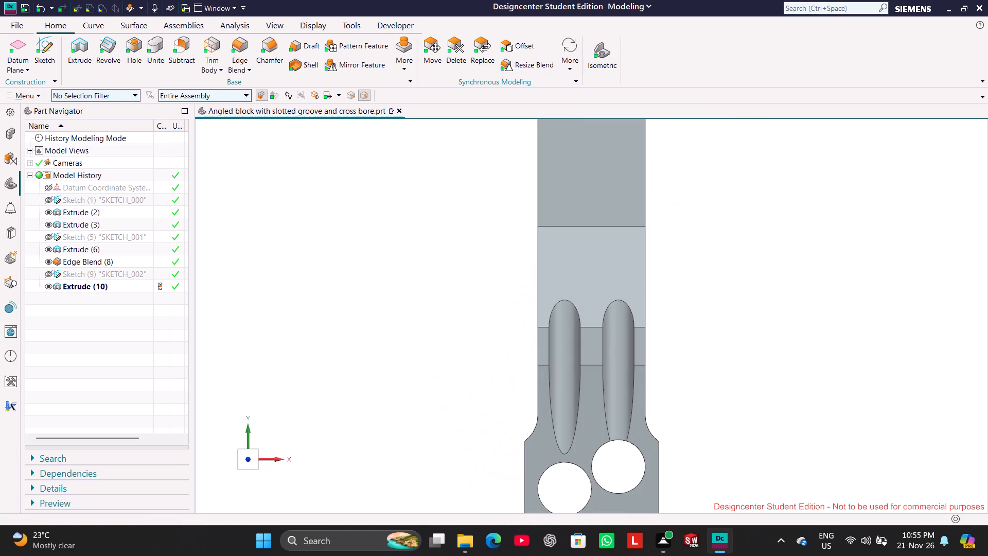
{"action": "scroll", "coordinate": [404, 401], "scroll_direction": "up", "scroll_amount": 1}
{"action": "scroll", "coordinate": [439, 395], "scroll_direction": "down", "scroll_amount": 4}
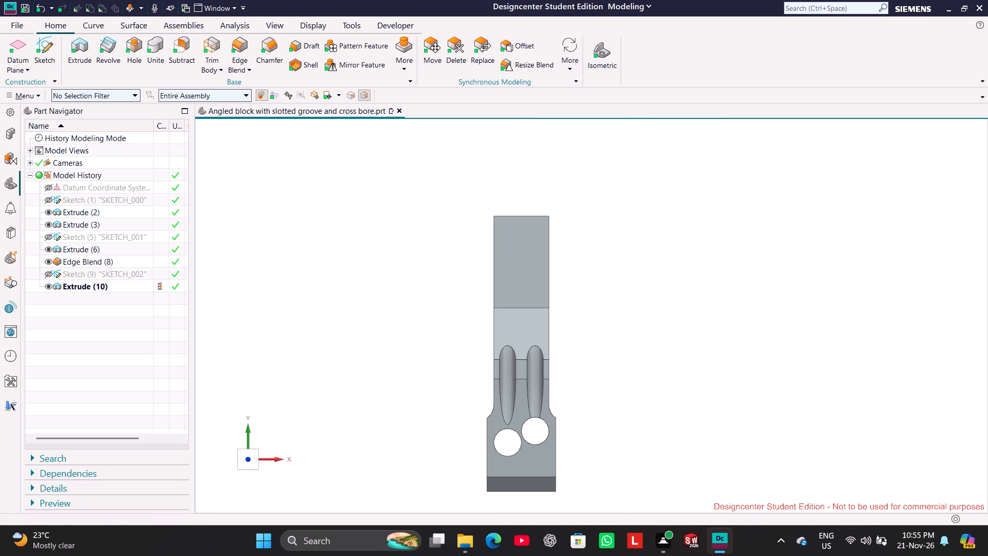
{"action": "middle_click_drag", "start_coordinate": [433, 418], "coordinate": [434, 400]}
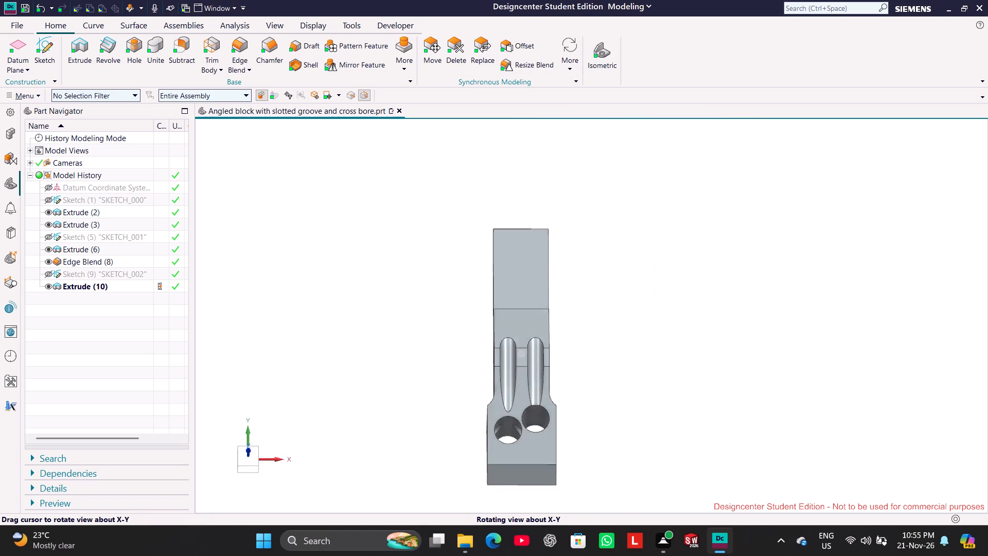
{"action": "middle_click_drag", "start_coordinate": [434, 400], "coordinate": [417, 380]}
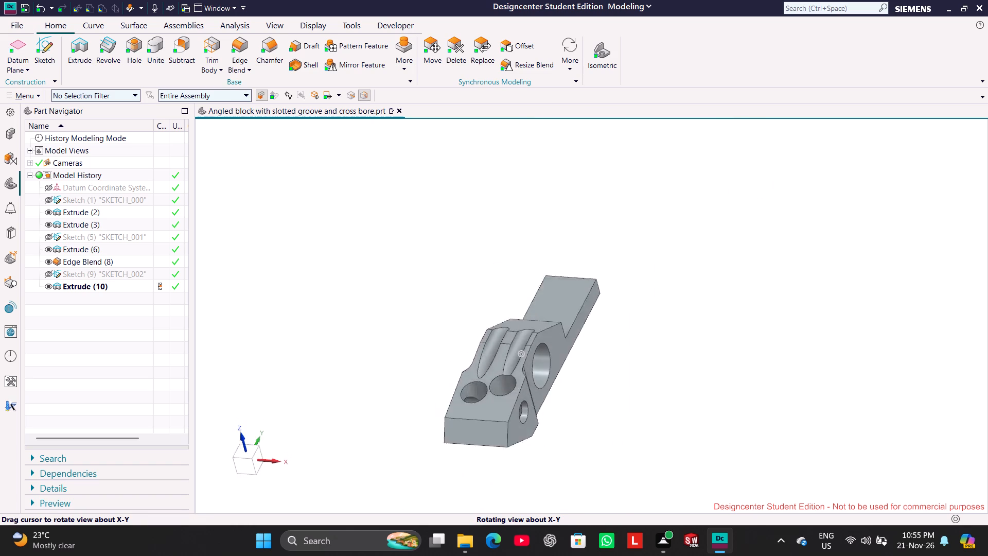
{"action": "middle_click_drag", "start_coordinate": [417, 380], "coordinate": [375, 375]}
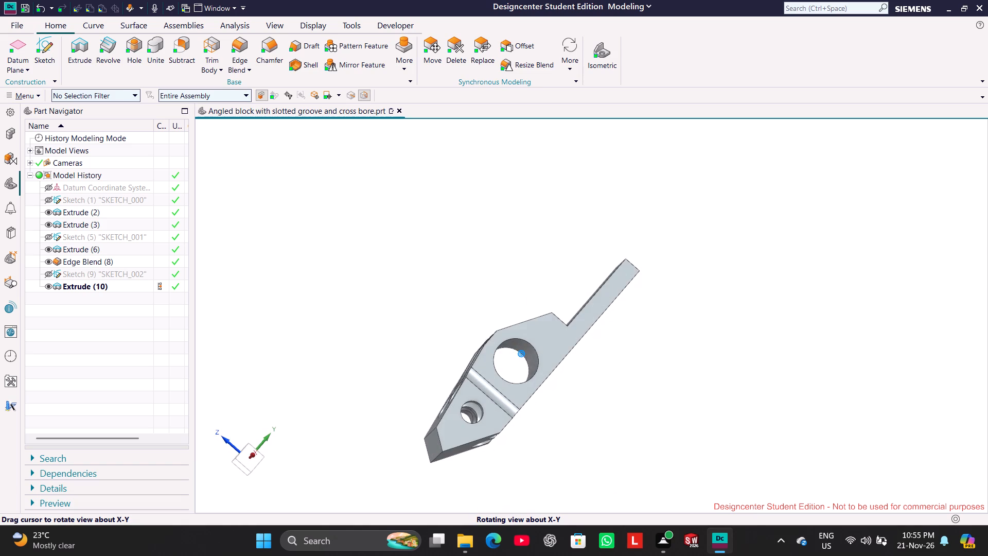
{"action": "middle_click_drag", "start_coordinate": [375, 375], "coordinate": [377, 374]}
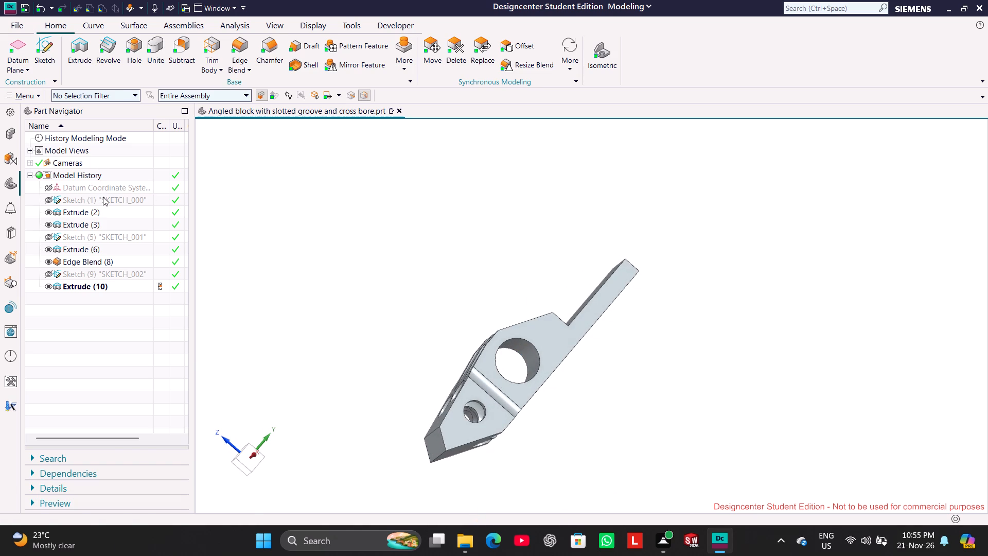
Reopen SKETCH_000 and delete the length dimension of the nose's slanted underside edge.
{"action": "right_click", "coordinate": [103, 197]}
{"action": "left_click", "coordinate": [127, 187]}
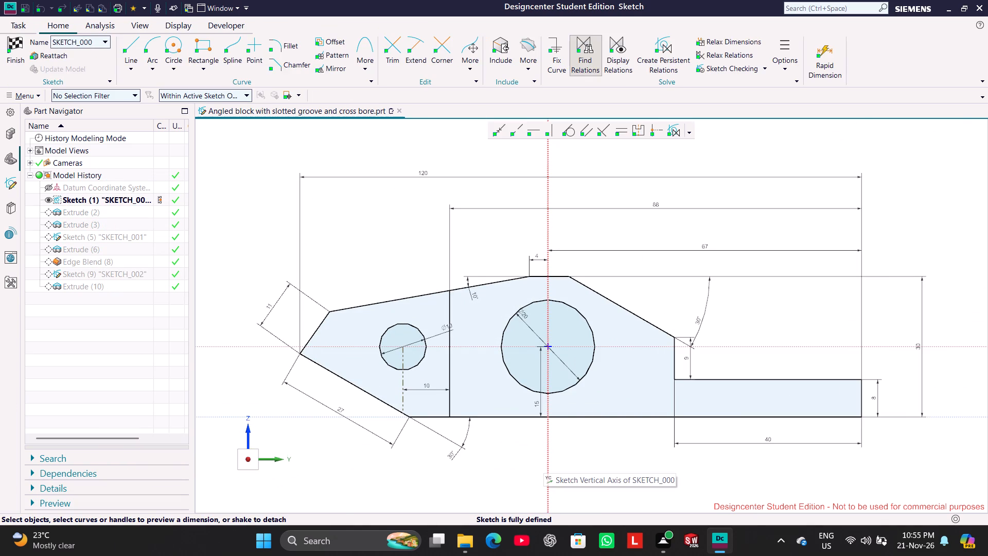
{"action": "middle_click_drag", "start_coordinate": [323, 445], "coordinate": [431, 437]}
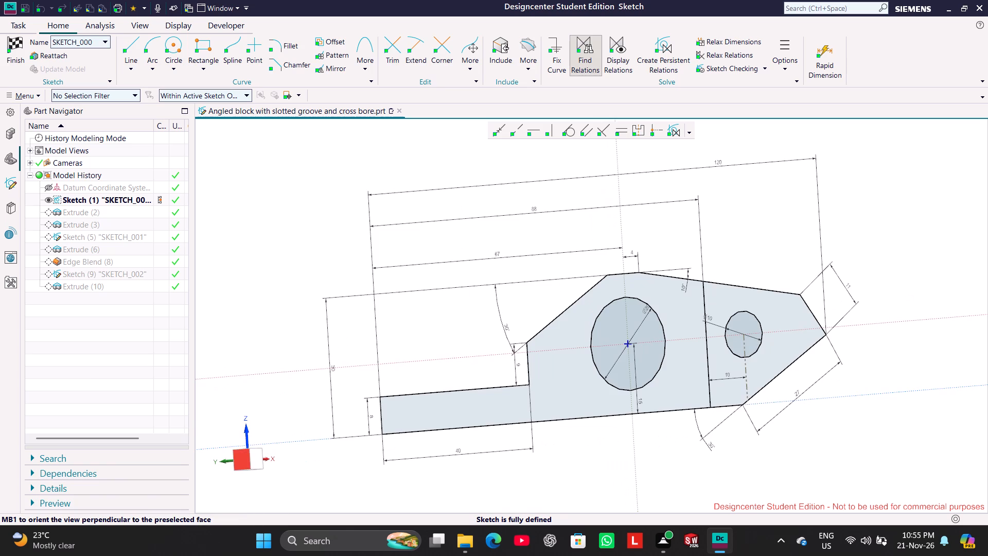
{"action": "left_click", "coordinate": [236, 466]}
{"action": "scroll", "coordinate": [644, 483], "scroll_direction": "down", "scroll_amount": 1}
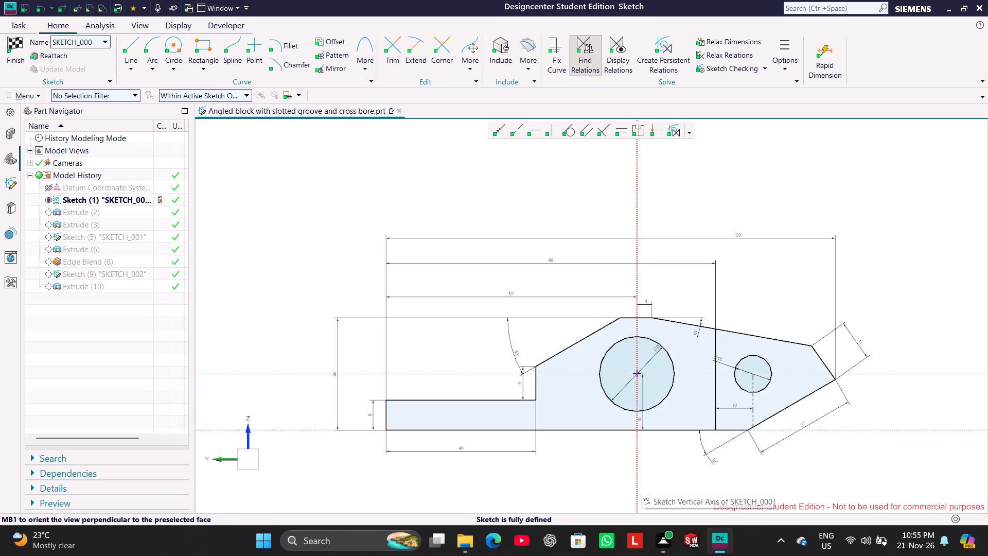
{"action": "right_click", "coordinate": [802, 426]}
{"action": "left_click", "coordinate": [860, 440]}
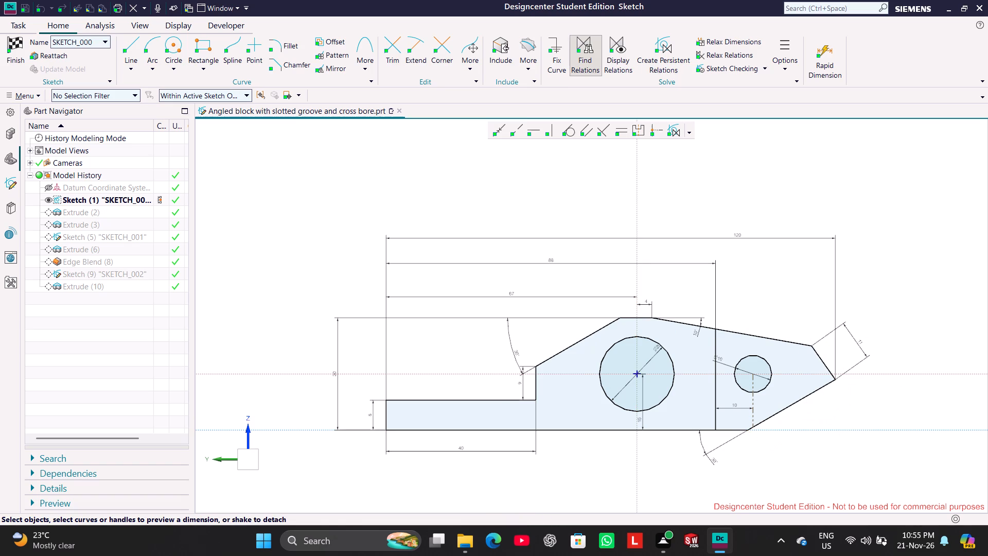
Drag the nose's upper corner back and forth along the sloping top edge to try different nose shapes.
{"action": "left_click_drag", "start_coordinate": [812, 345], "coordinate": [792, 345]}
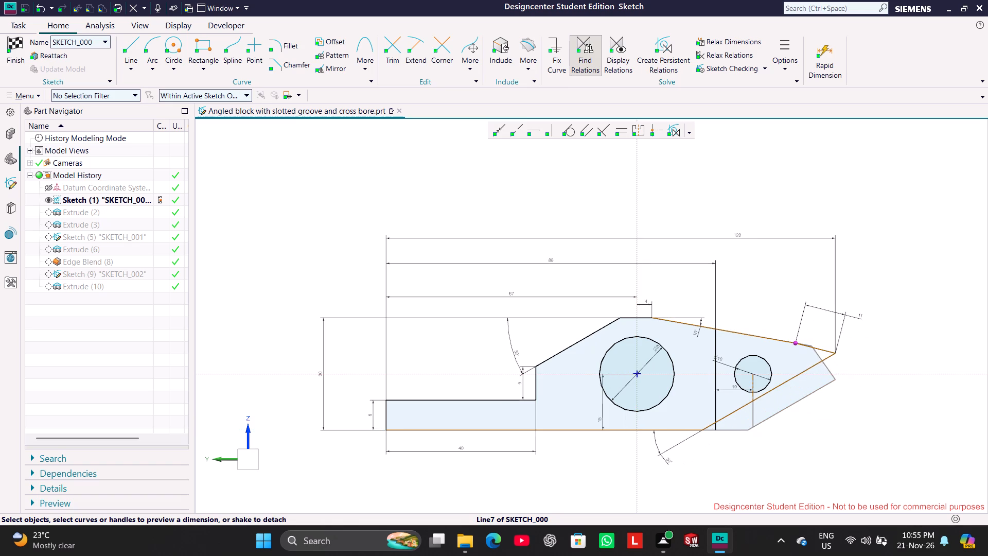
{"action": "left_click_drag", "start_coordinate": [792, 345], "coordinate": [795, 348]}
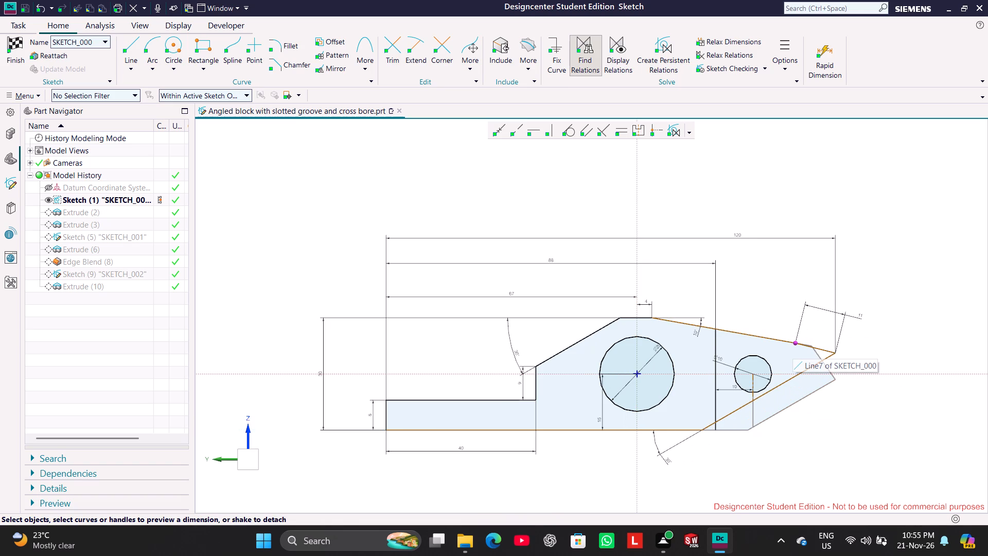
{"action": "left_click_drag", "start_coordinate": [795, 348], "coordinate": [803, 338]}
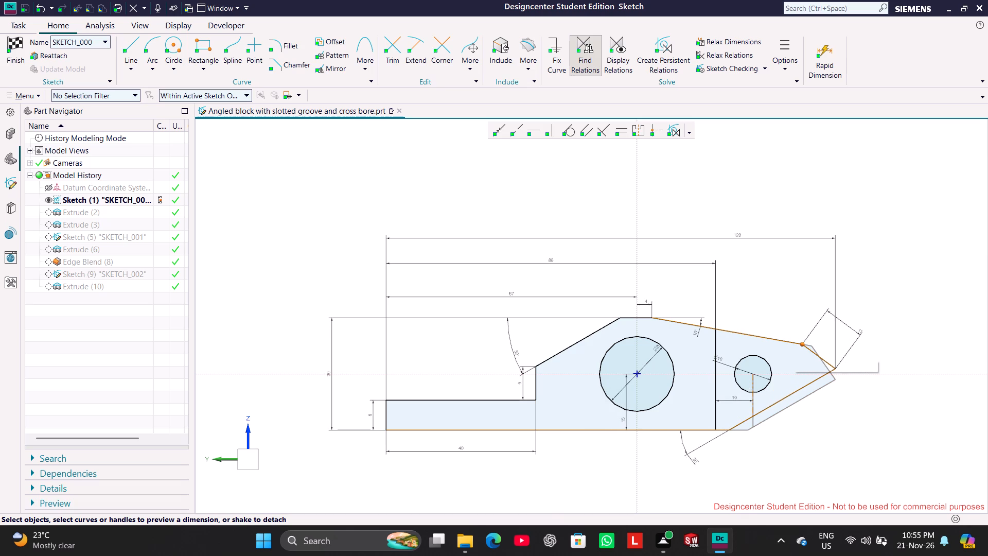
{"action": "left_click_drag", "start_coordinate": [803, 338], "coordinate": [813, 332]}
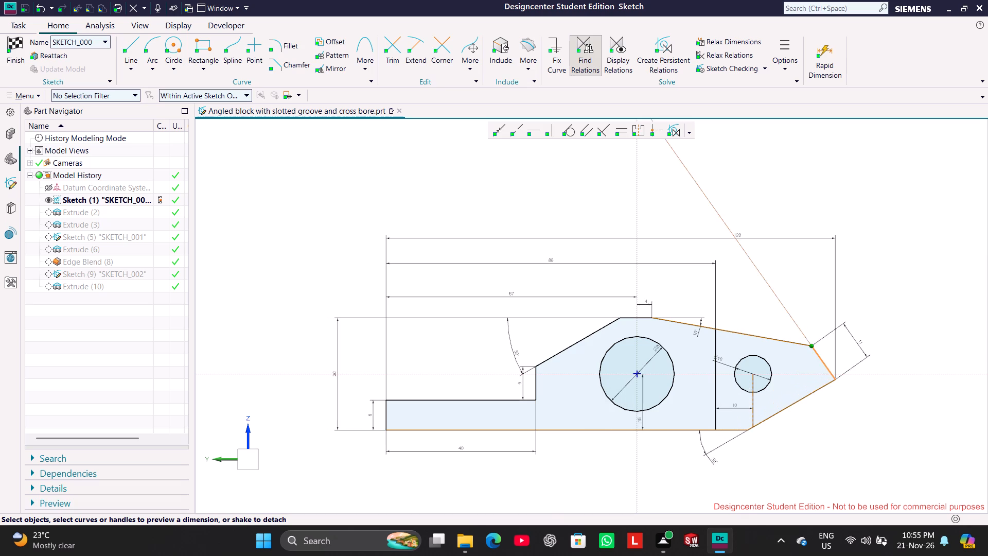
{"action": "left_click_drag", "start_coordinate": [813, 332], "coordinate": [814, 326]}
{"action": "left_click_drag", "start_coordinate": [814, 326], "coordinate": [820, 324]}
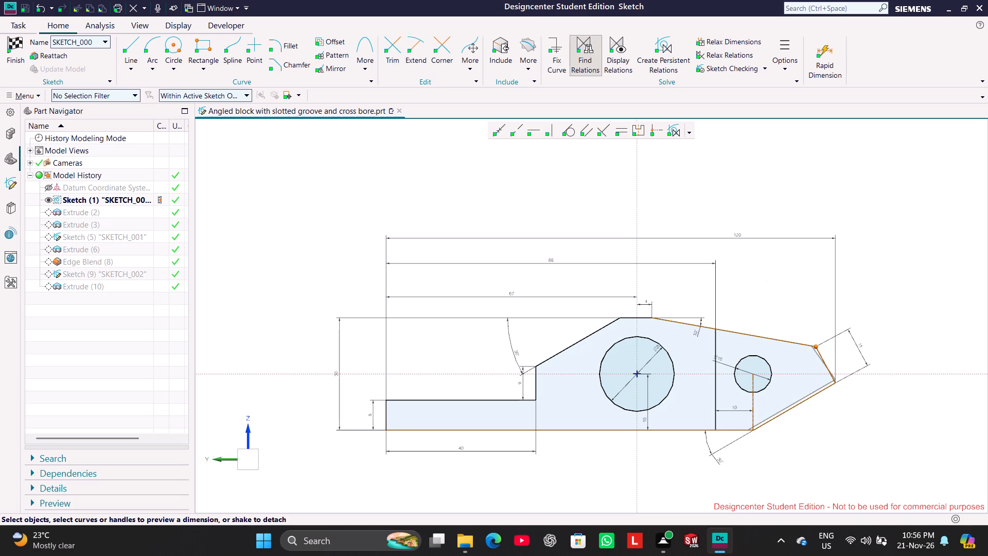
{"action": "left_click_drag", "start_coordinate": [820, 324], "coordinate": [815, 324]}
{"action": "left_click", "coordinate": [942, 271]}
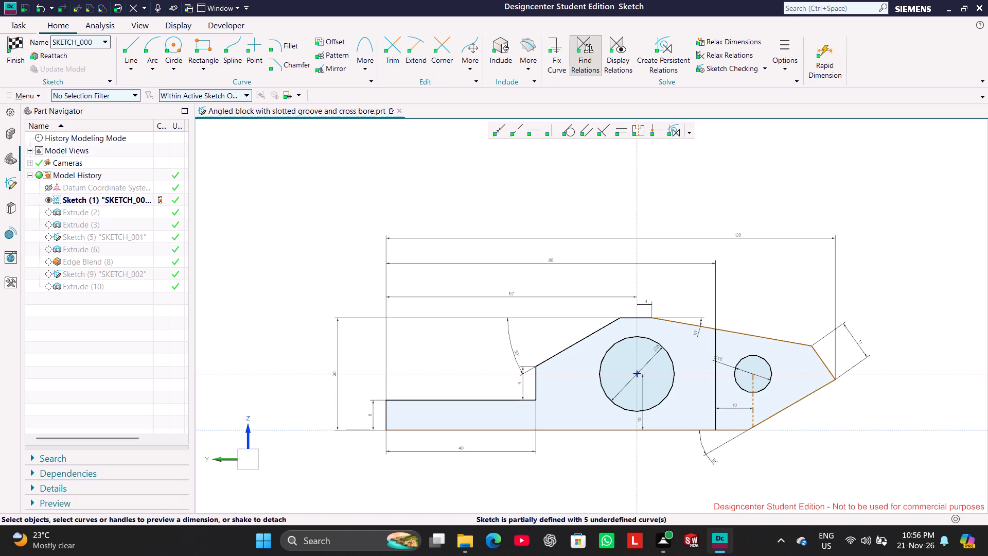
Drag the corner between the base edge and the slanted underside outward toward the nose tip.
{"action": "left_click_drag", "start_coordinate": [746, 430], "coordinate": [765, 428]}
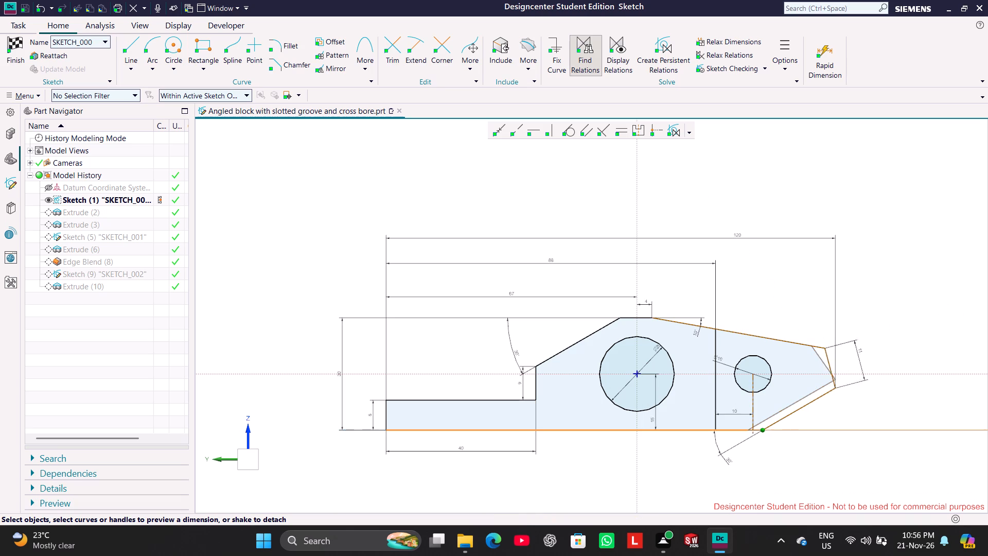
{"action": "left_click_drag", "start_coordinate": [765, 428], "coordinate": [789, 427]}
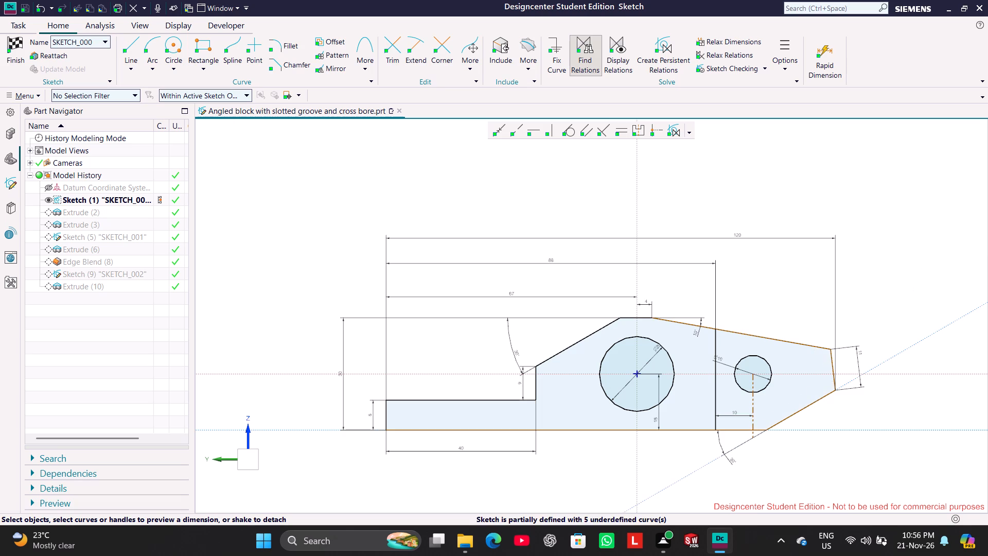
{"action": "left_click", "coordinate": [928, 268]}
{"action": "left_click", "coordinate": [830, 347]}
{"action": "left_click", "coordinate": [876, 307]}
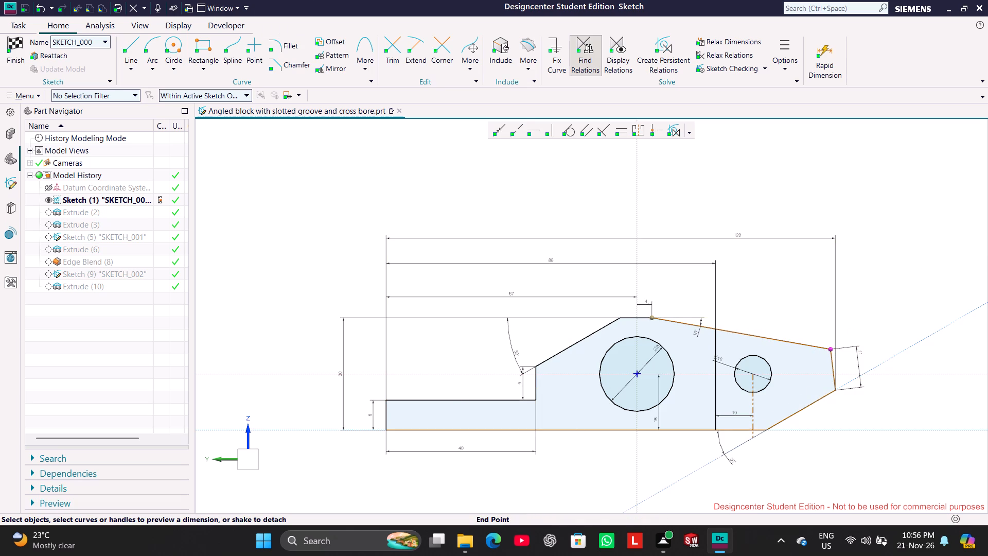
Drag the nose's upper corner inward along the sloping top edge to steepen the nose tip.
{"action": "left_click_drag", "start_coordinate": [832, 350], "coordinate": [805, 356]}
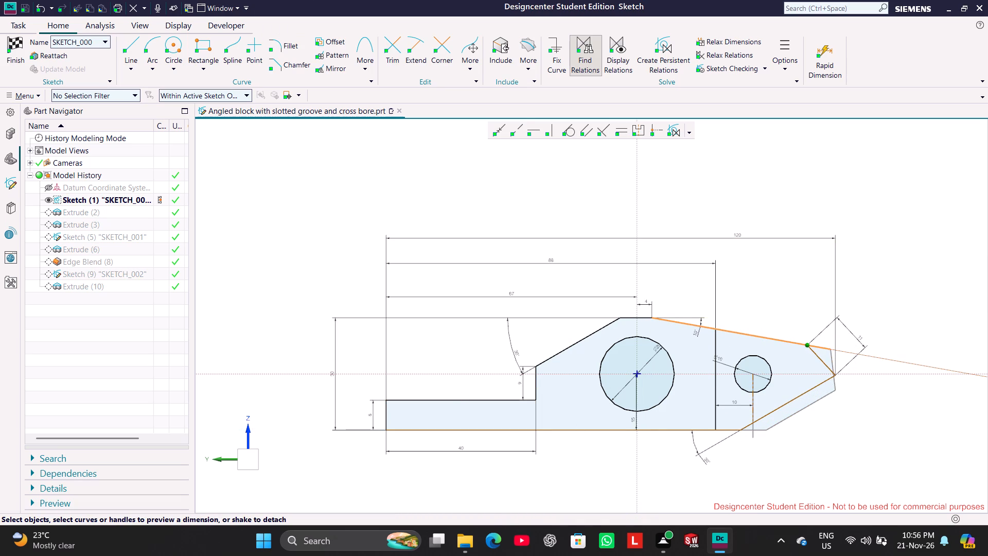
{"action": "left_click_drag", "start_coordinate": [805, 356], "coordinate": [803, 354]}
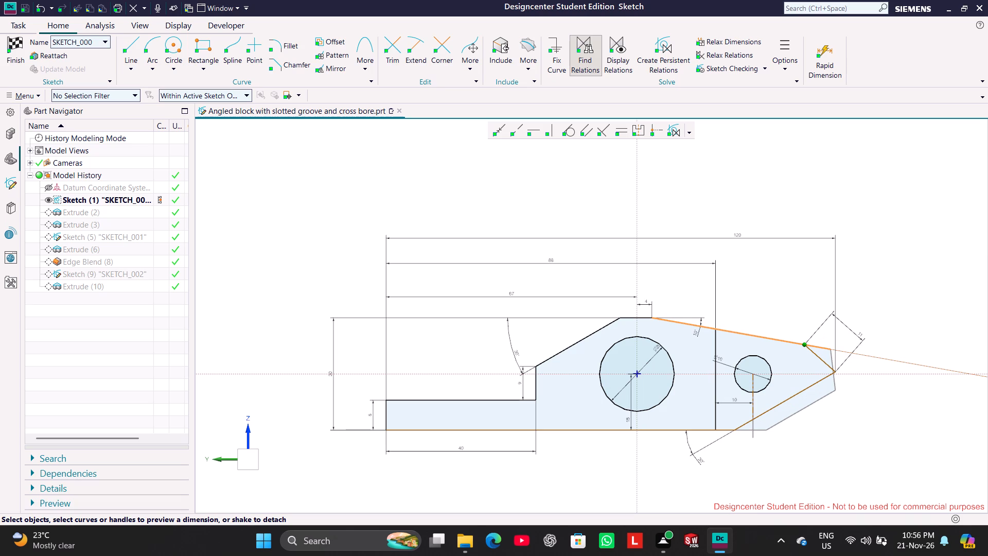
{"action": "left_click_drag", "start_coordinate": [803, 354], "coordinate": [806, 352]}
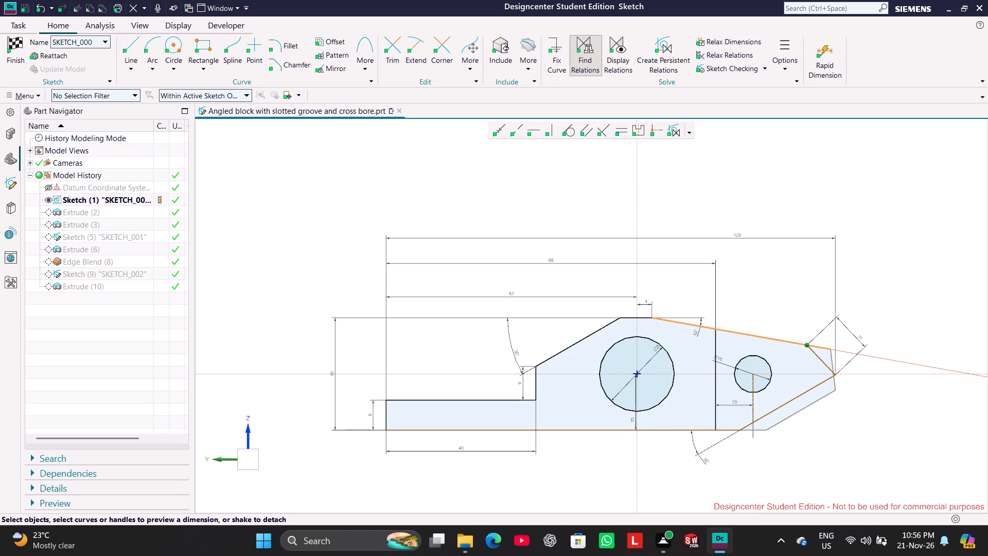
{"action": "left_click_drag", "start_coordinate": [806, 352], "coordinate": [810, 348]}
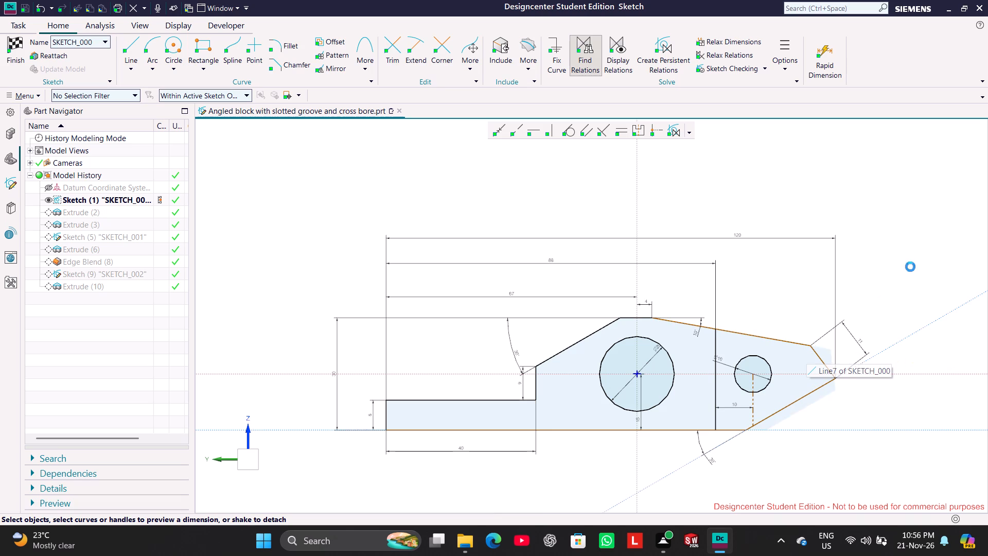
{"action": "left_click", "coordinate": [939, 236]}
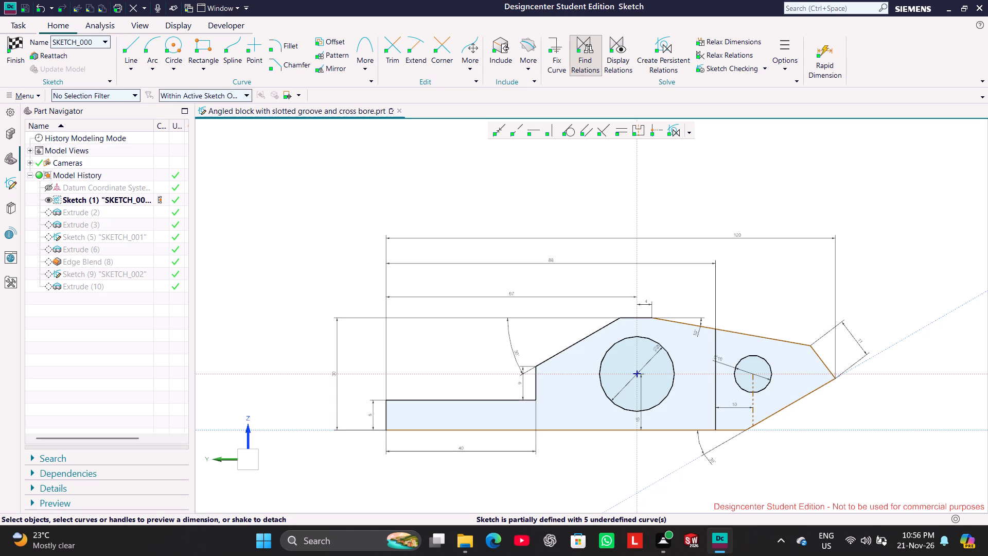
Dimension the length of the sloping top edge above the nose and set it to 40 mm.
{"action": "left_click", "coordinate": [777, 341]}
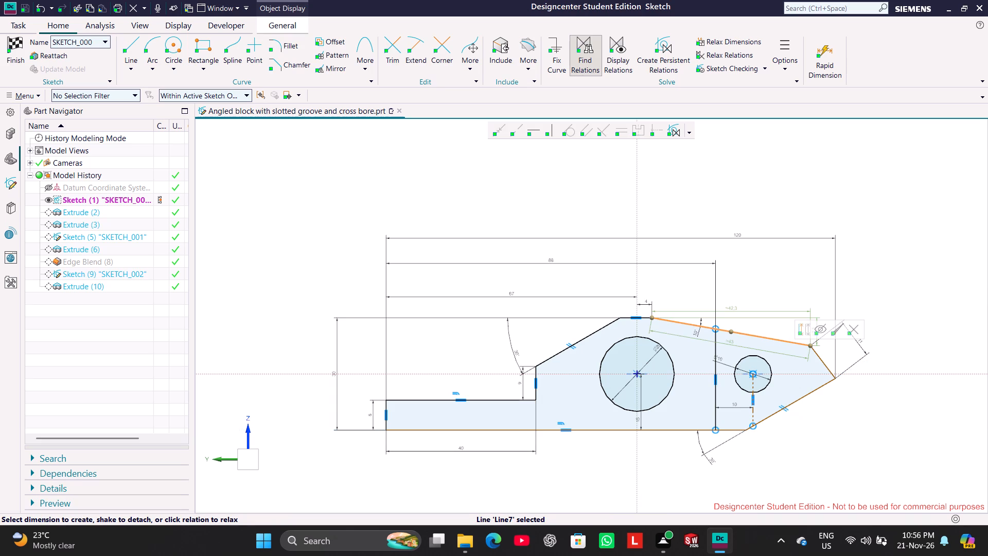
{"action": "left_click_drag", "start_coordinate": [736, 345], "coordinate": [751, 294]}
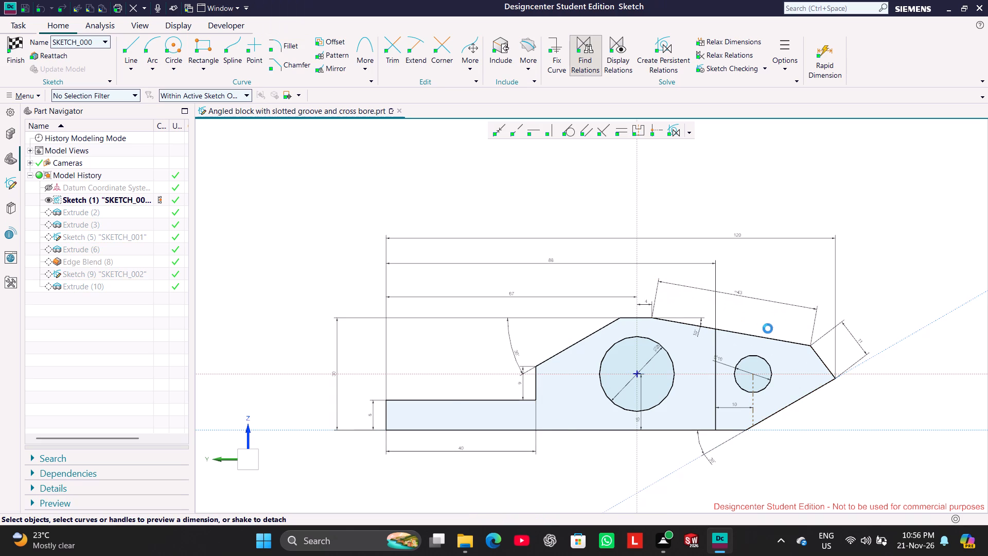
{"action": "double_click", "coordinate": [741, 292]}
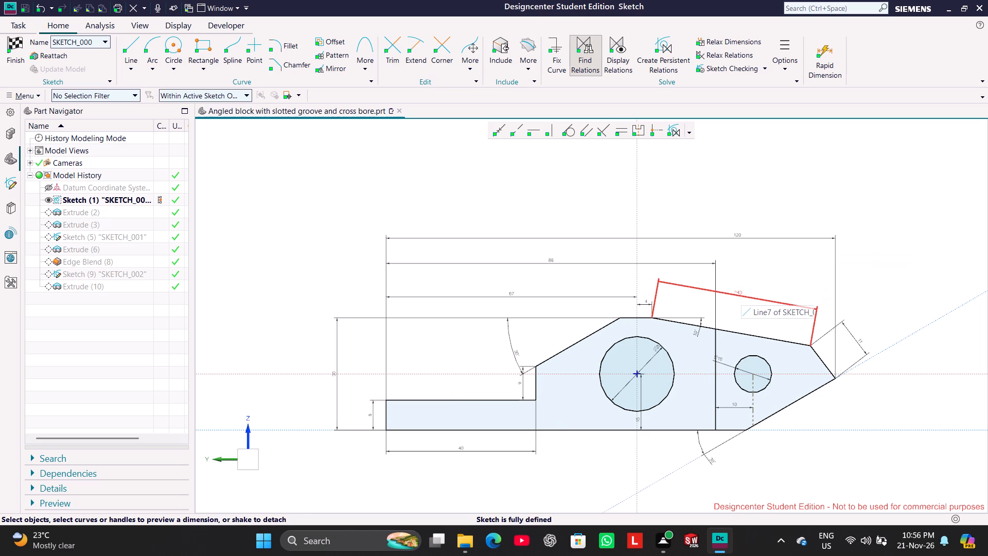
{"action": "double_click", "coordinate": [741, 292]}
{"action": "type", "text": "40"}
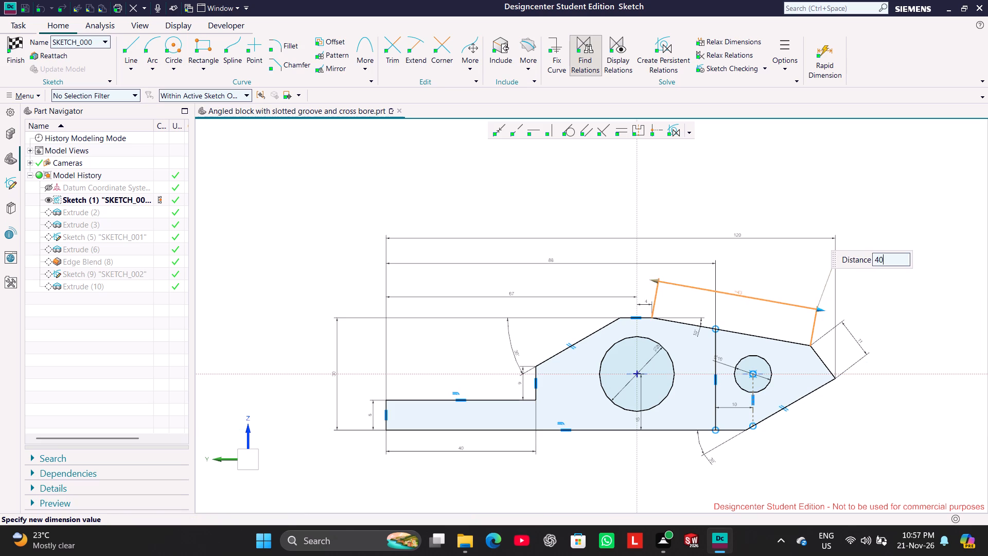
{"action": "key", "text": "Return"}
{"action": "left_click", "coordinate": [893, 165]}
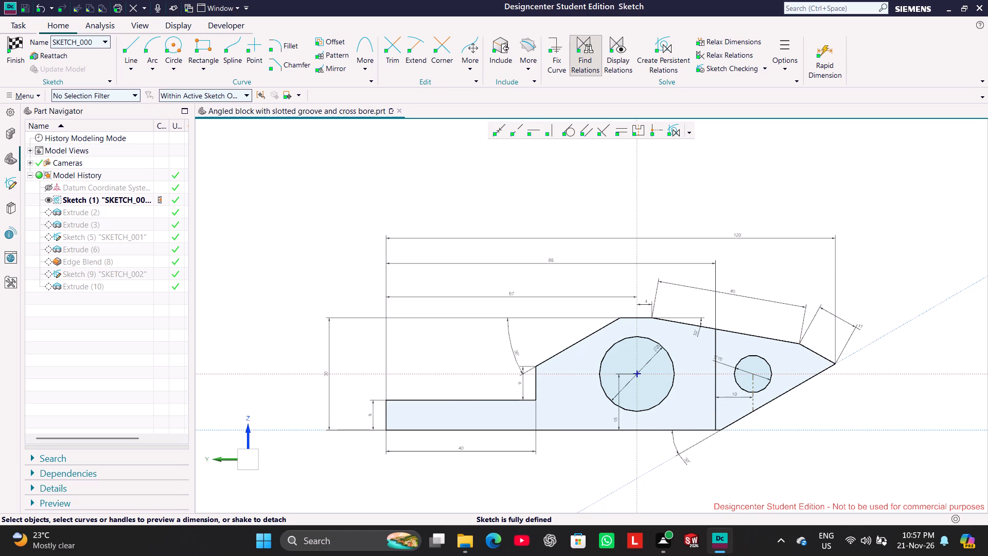
Reposition the angle dimension between the base edge and the nose's slanted underside.
{"action": "left_click_drag", "start_coordinate": [693, 459], "coordinate": [667, 446]}
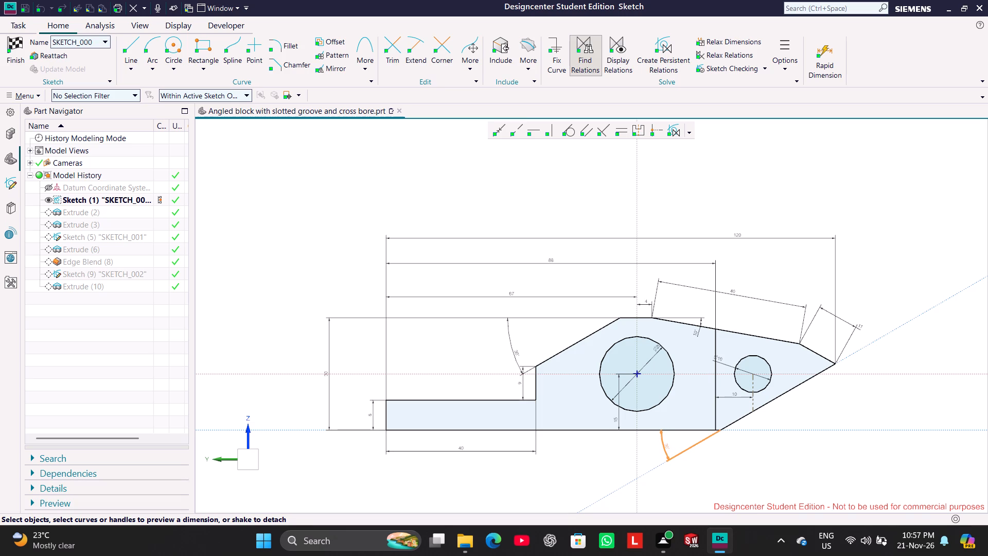
{"action": "left_click_drag", "start_coordinate": [667, 446], "coordinate": [673, 443]}
{"action": "left_click", "coordinate": [768, 456]}
{"action": "left_click", "coordinate": [737, 478]}
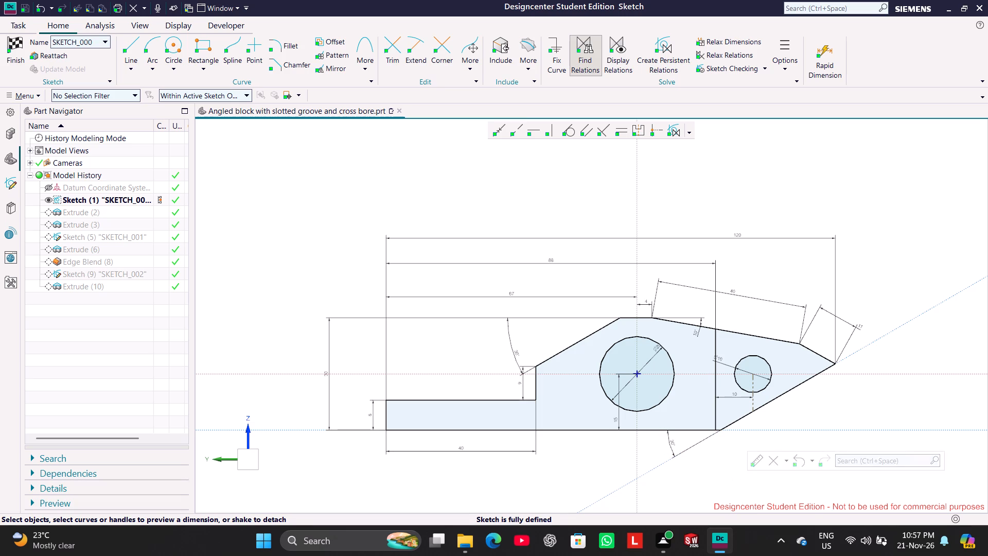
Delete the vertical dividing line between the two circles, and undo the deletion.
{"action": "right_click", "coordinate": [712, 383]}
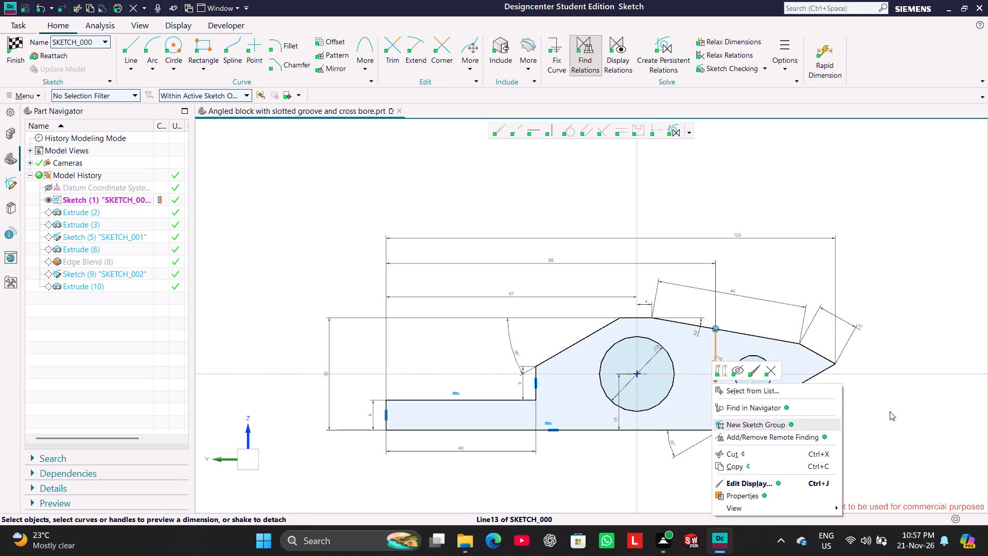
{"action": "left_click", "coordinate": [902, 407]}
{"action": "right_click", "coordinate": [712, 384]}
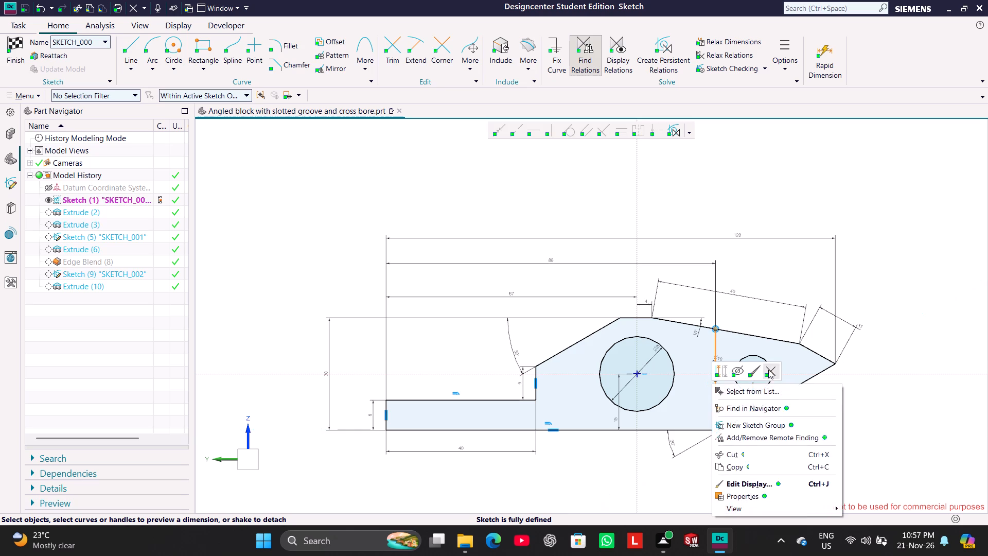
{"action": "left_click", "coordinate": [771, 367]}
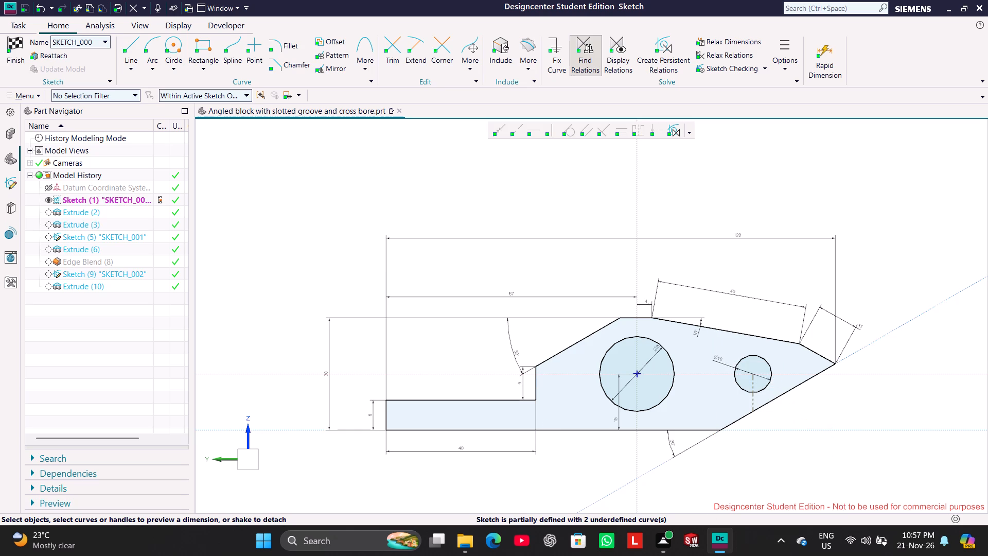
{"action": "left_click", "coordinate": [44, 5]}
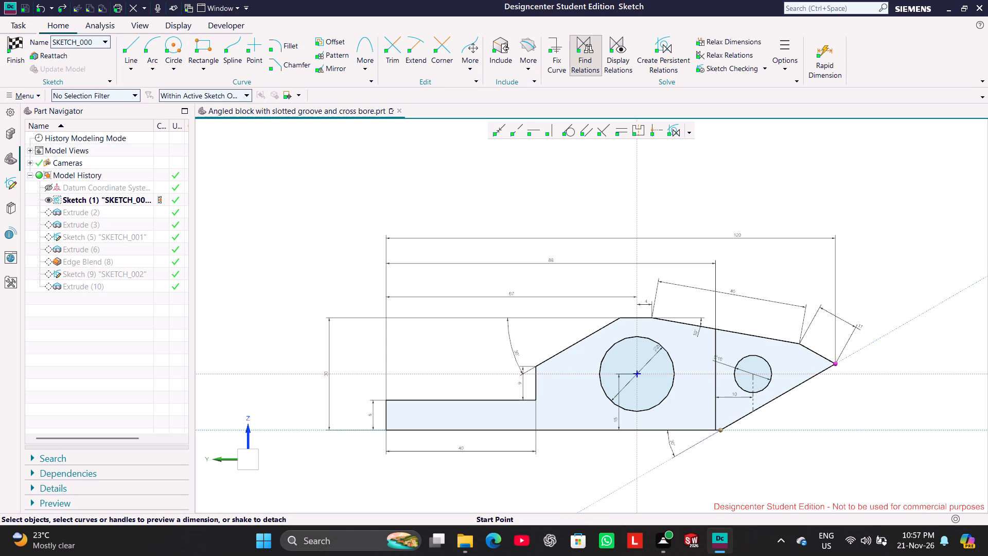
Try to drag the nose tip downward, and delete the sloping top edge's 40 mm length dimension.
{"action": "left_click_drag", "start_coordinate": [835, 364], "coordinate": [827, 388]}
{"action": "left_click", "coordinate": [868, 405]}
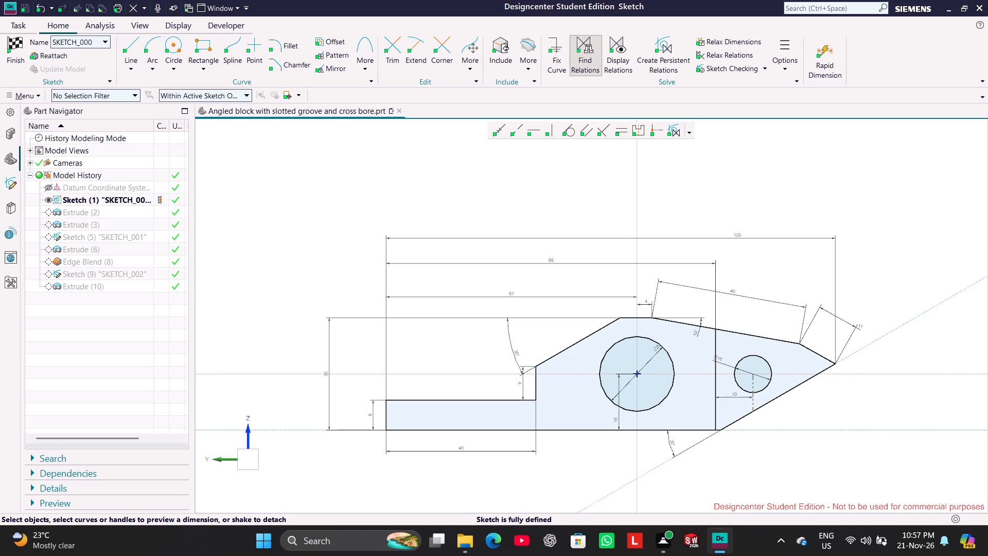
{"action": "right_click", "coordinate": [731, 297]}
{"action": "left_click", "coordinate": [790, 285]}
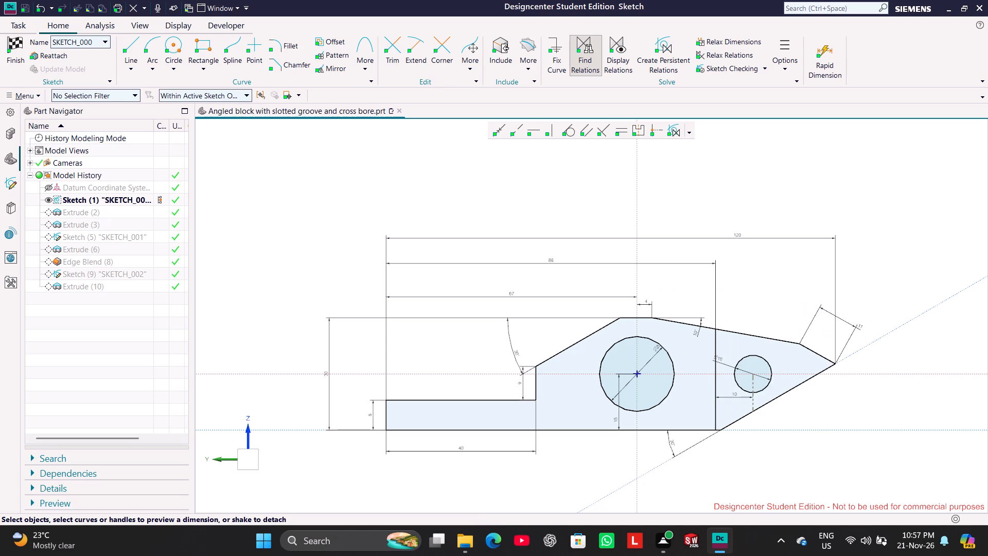
Drag the nose tip down onto the sketch's horizontal axis, level with the circle centres.
{"action": "left_click_drag", "start_coordinate": [836, 365], "coordinate": [833, 380]}
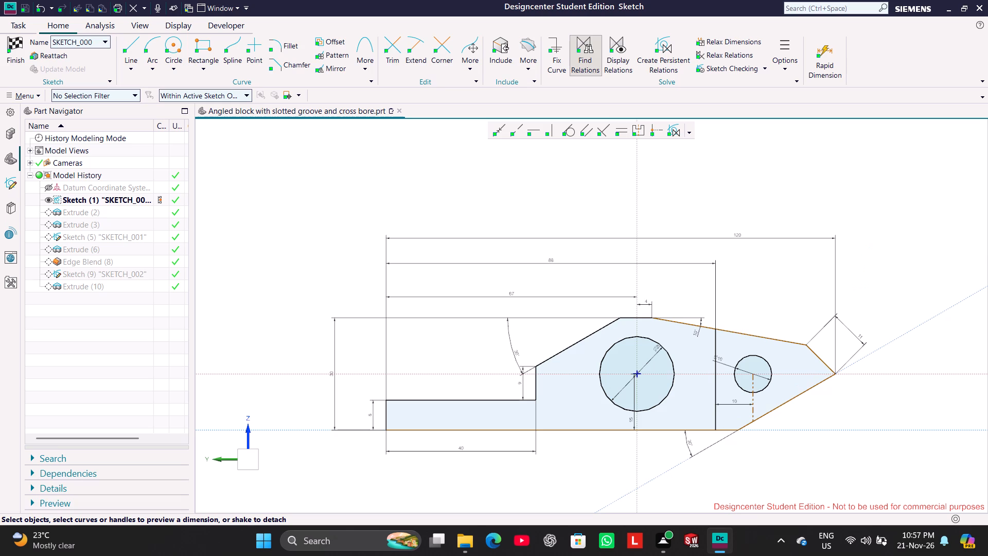
{"action": "left_click", "coordinate": [889, 214]}
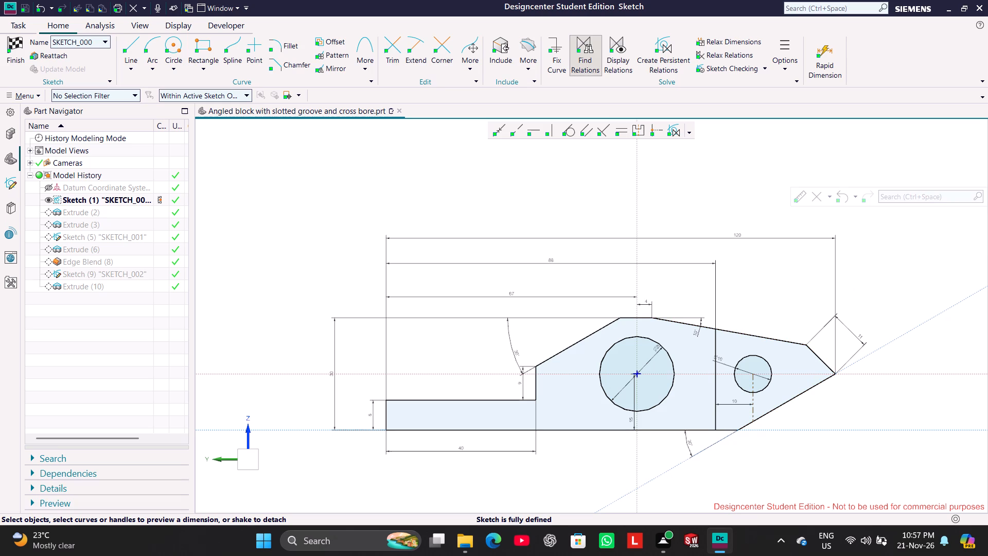
{"action": "left_click", "coordinate": [897, 258]}
{"action": "left_click", "coordinate": [897, 258]}
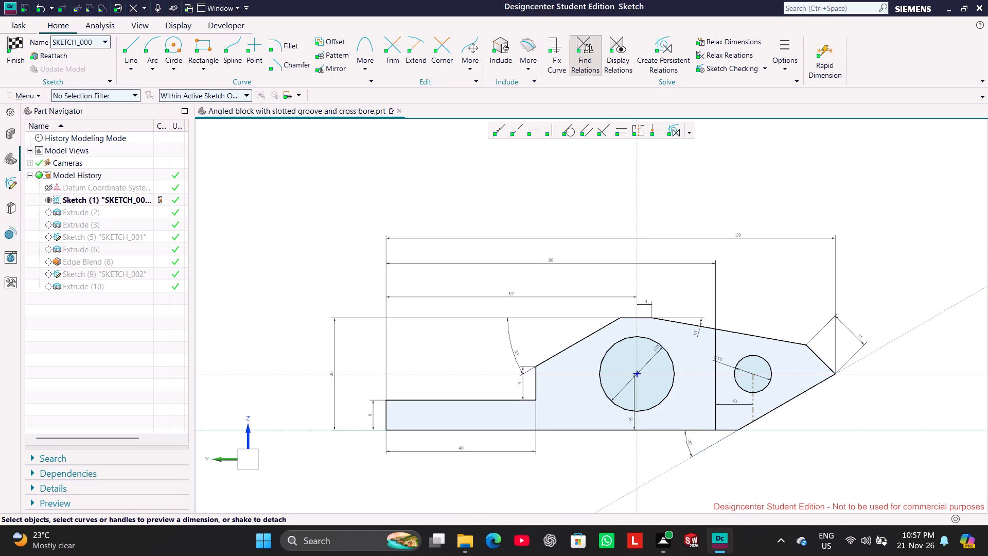
Finish editing the SKETCH_000 side profile and show the updated solid in isometric view.
{"action": "left_click", "coordinate": [893, 278]}
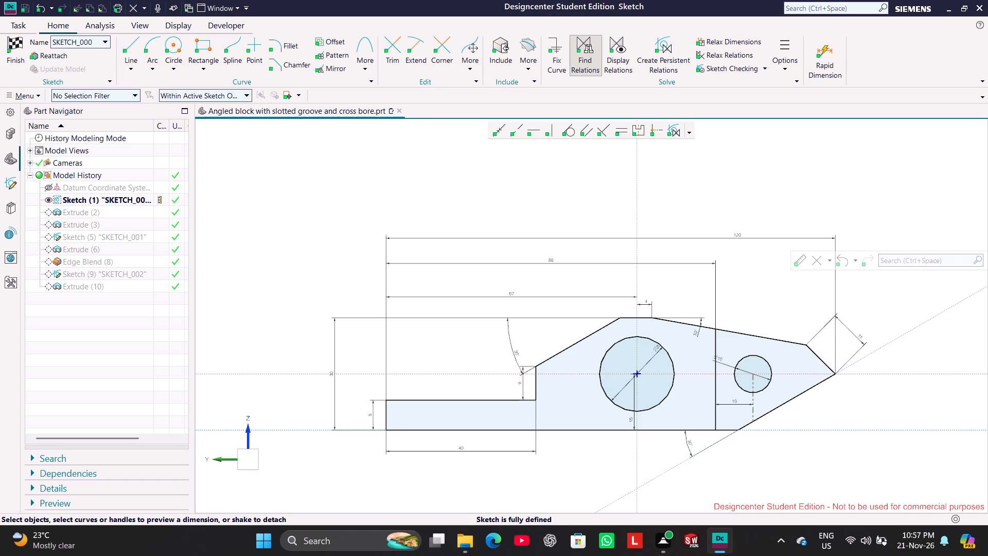
{"action": "left_click", "coordinate": [878, 295]}
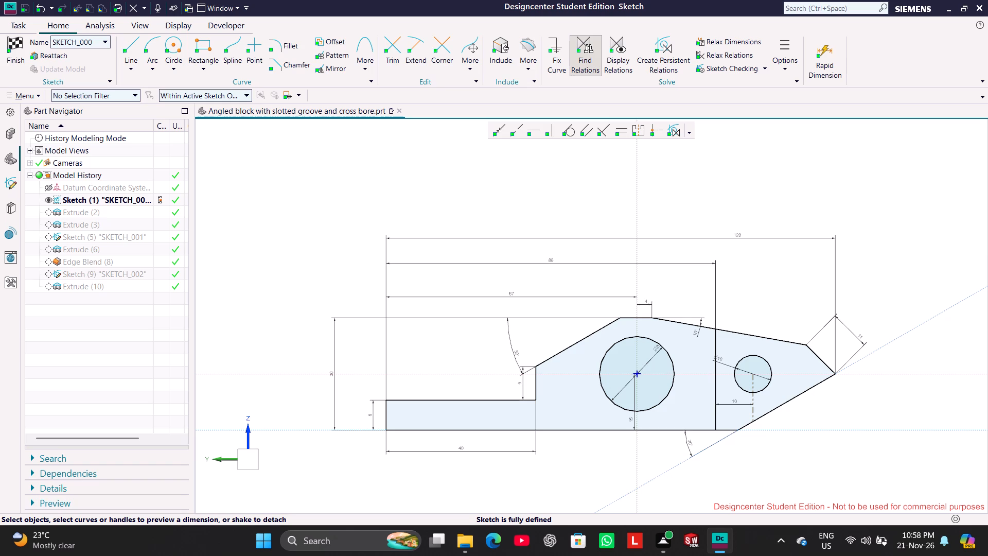
{"action": "left_click", "coordinate": [20, 50]}
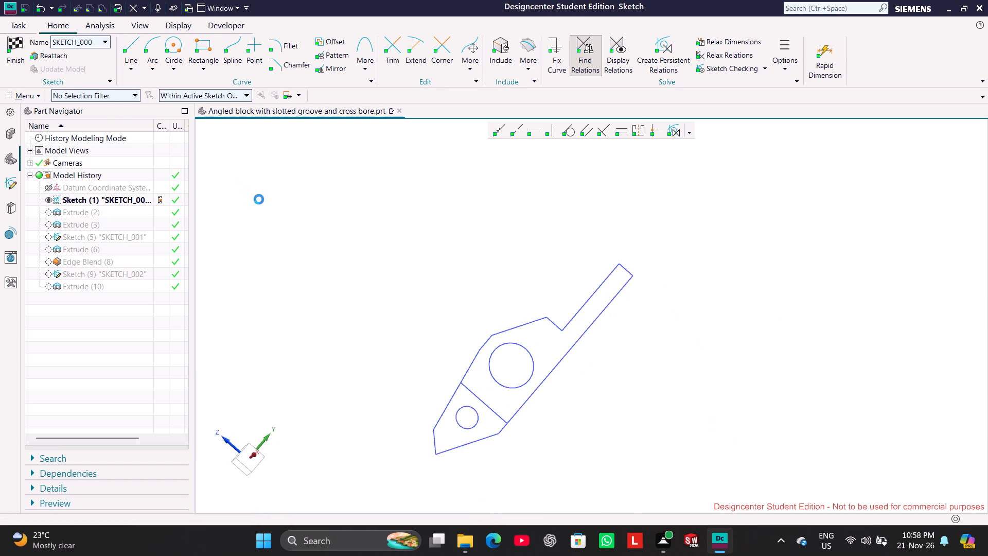
{"action": "middle_click_drag", "start_coordinate": [382, 345], "coordinate": [428, 363]}
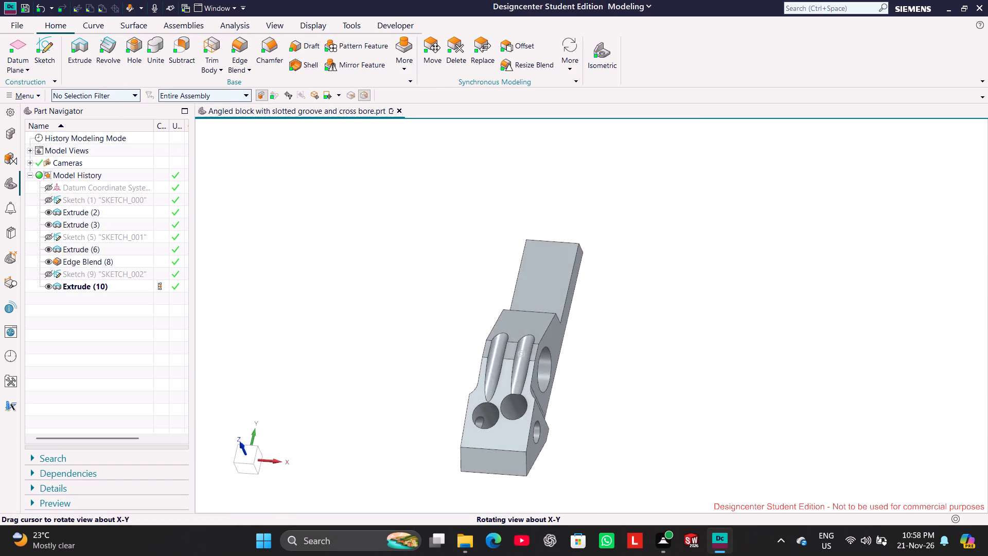
{"action": "middle_click_drag", "start_coordinate": [428, 363], "coordinate": [412, 389]}
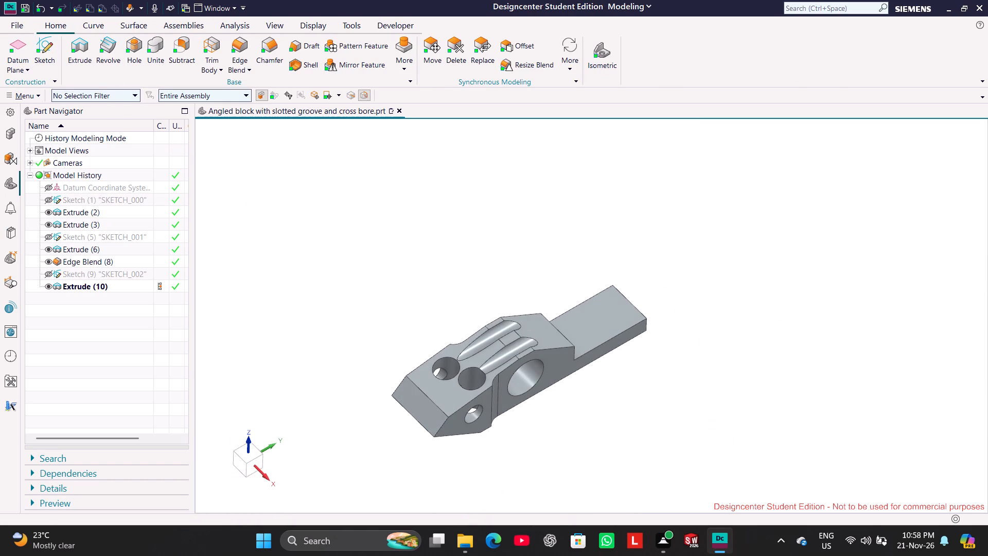
{"action": "left_click", "coordinate": [612, 71]}
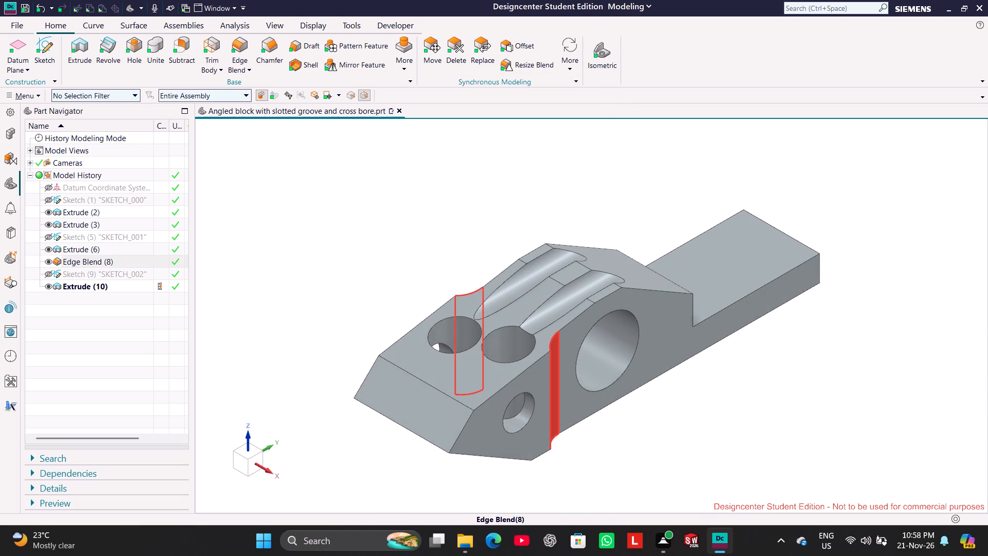
Measure the distance between the vertical edge beside the small cross hole and the vertical edge at the tail's far end.
{"action": "left_click", "coordinate": [169, 26]}
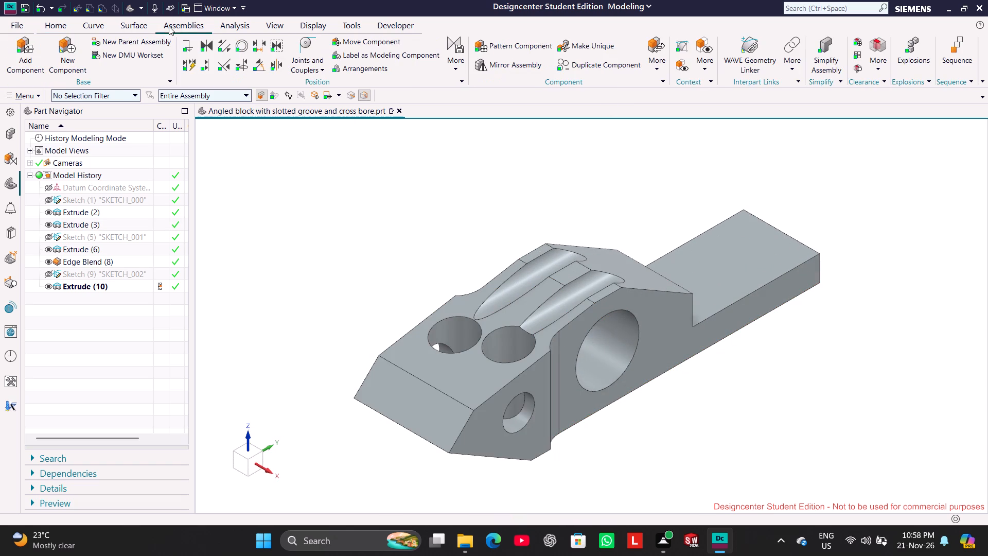
{"action": "left_click", "coordinate": [224, 22]}
{"action": "left_click", "coordinate": [28, 59]}
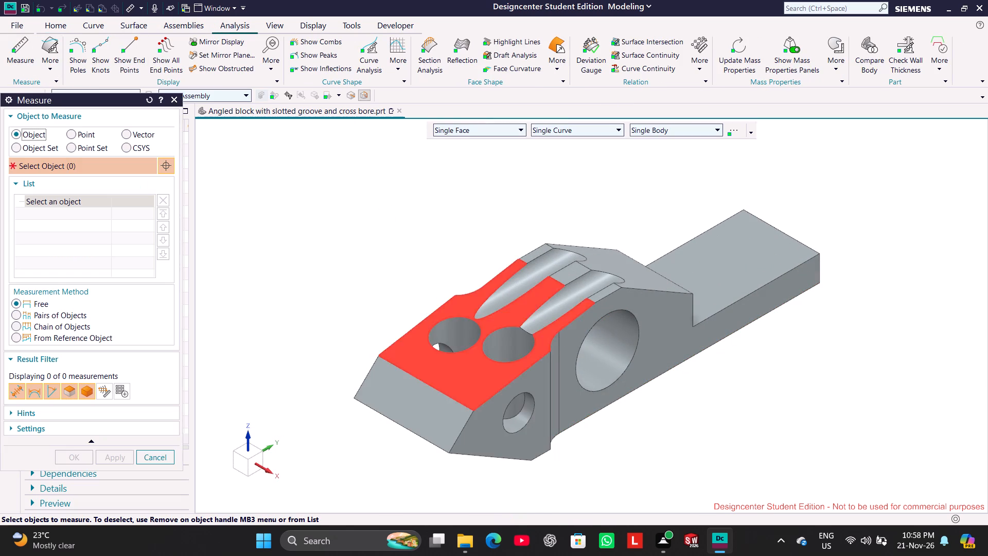
{"action": "left_click", "coordinate": [550, 366]}
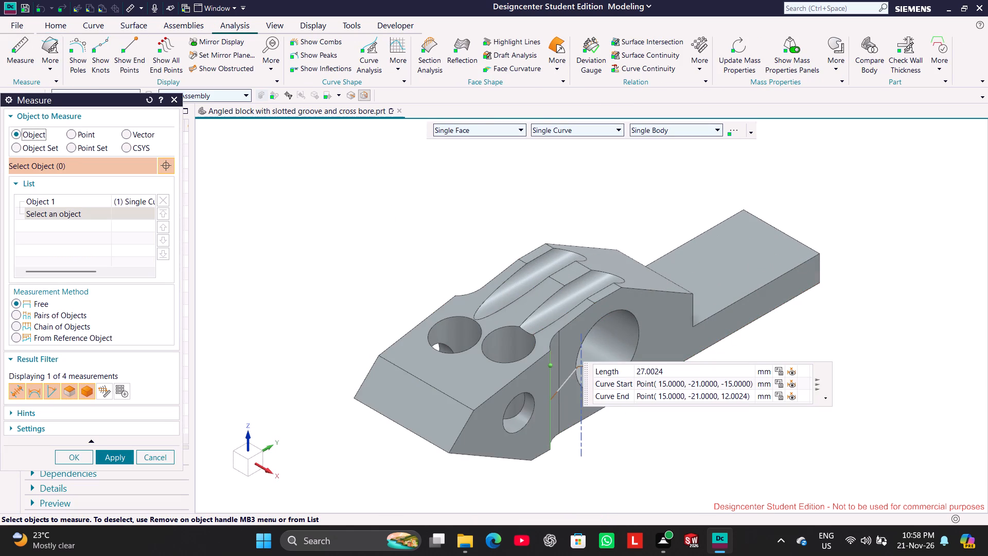
{"action": "left_click", "coordinate": [820, 272]}
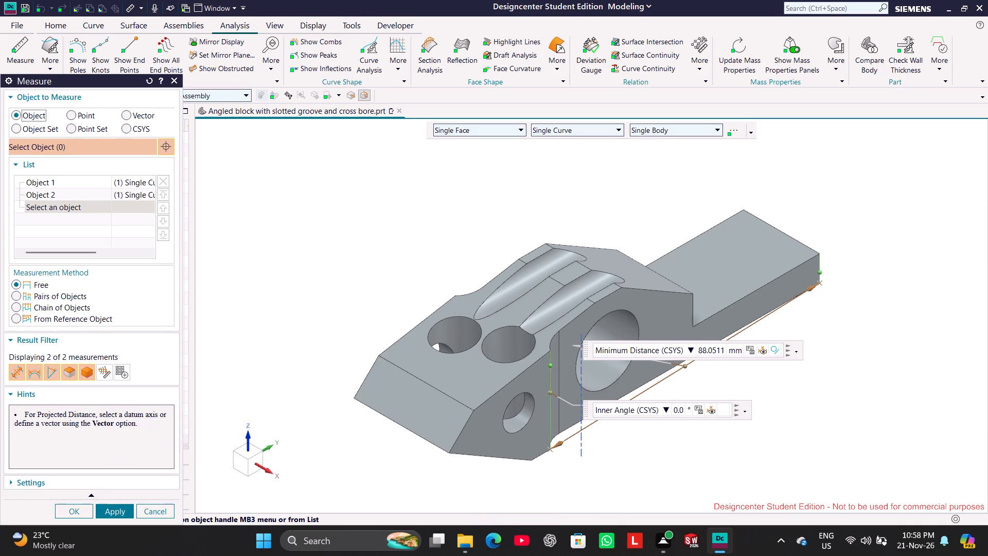
{"action": "middle_click_drag", "start_coordinate": [864, 333], "coordinate": [828, 336]}
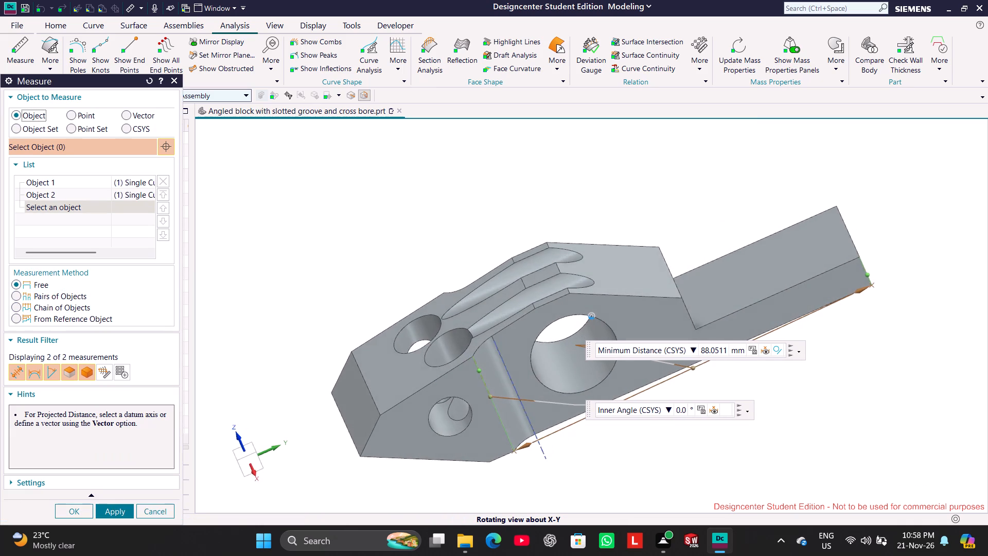
{"action": "middle_click_drag", "start_coordinate": [828, 336], "coordinate": [840, 328]}
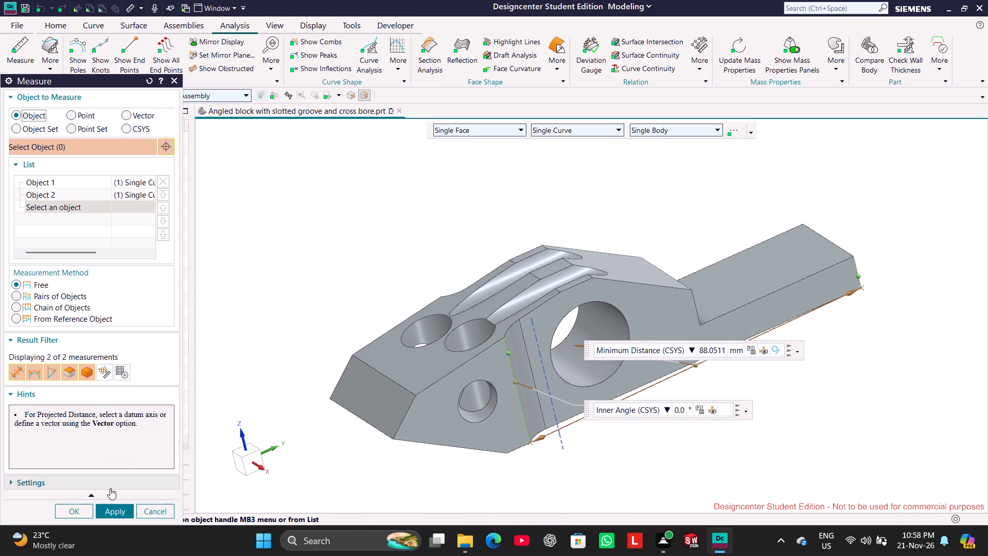
{"action": "left_click", "coordinate": [158, 511]}
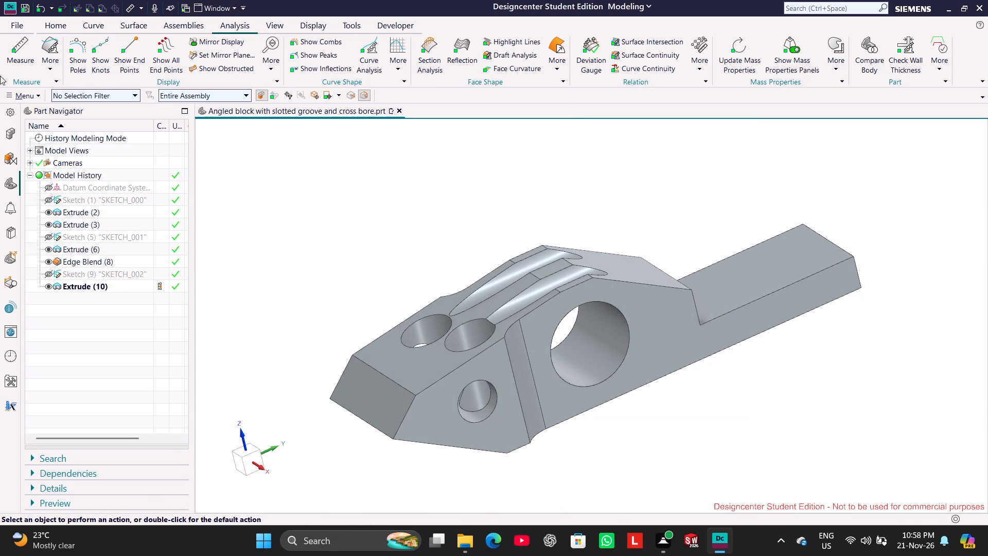
{"action": "left_click", "coordinate": [51, 27]}
{"action": "left_click", "coordinate": [601, 55]}
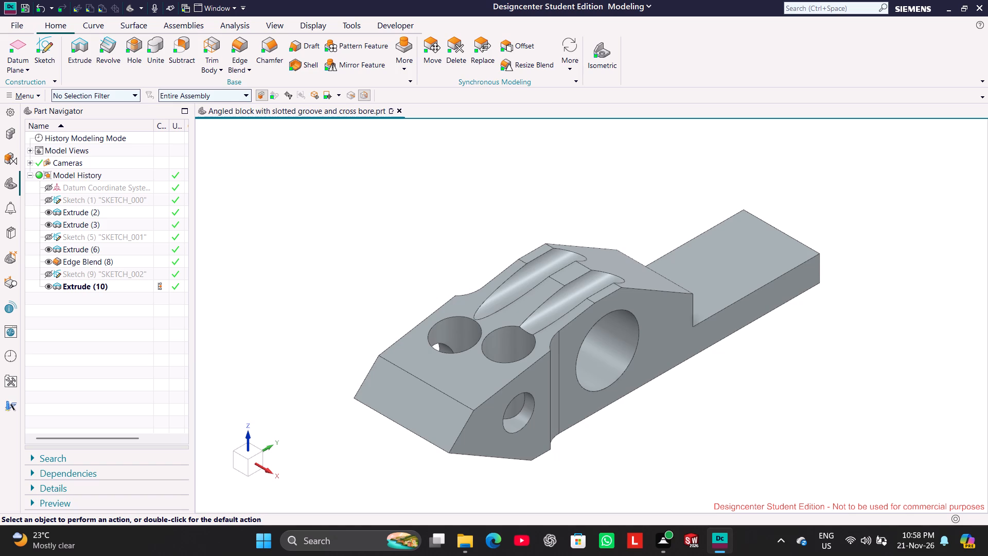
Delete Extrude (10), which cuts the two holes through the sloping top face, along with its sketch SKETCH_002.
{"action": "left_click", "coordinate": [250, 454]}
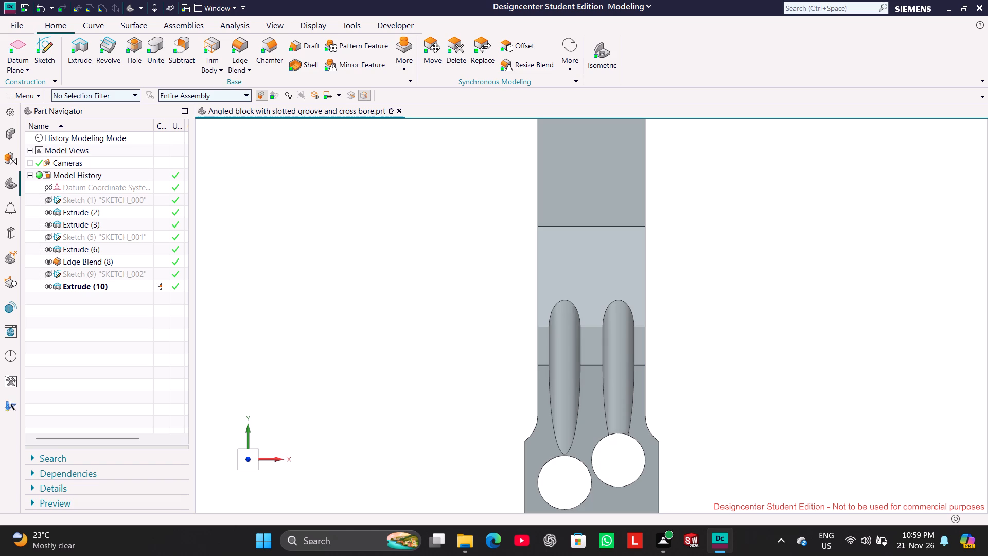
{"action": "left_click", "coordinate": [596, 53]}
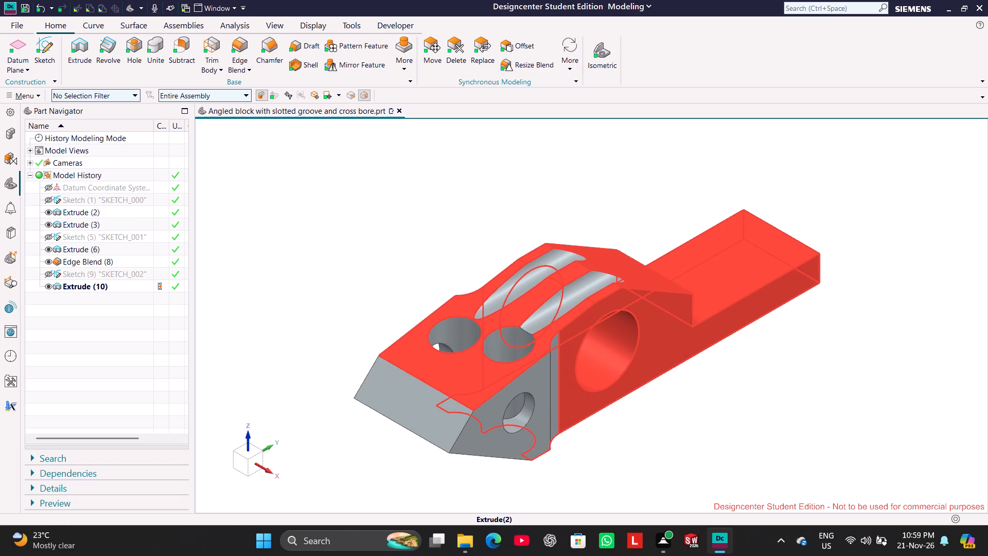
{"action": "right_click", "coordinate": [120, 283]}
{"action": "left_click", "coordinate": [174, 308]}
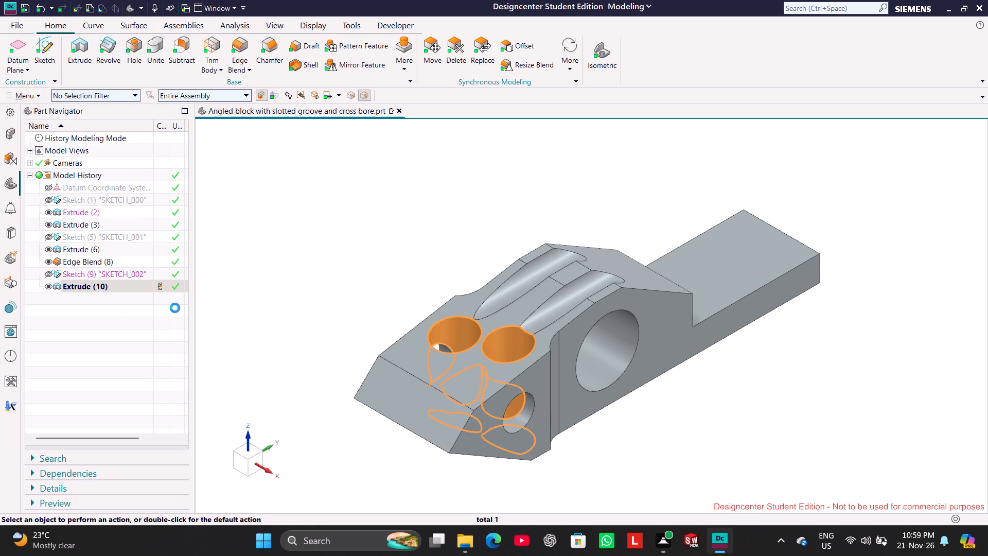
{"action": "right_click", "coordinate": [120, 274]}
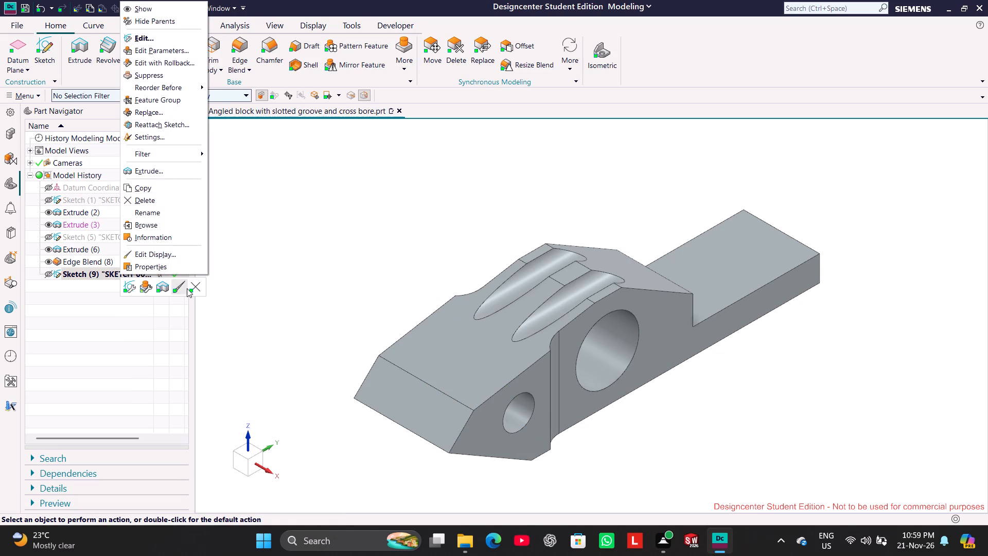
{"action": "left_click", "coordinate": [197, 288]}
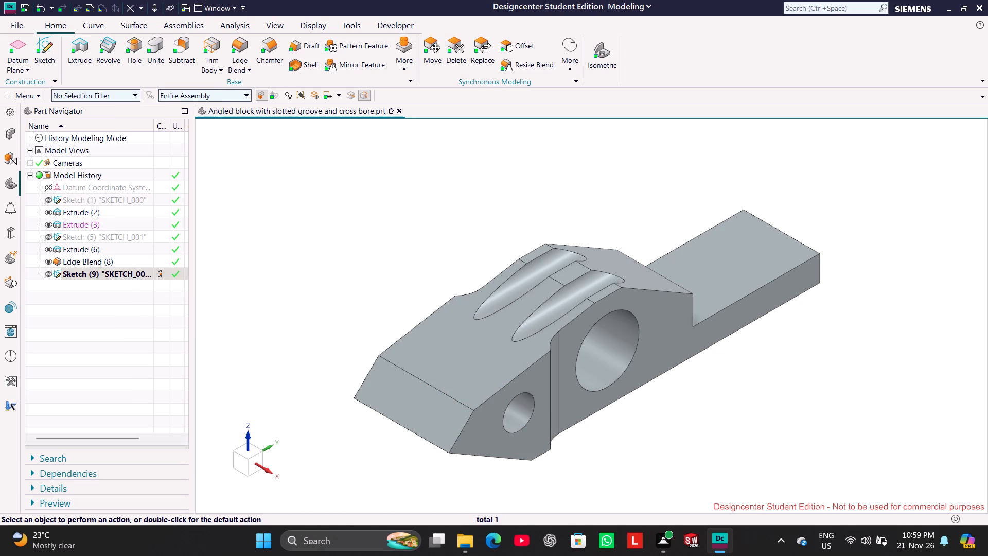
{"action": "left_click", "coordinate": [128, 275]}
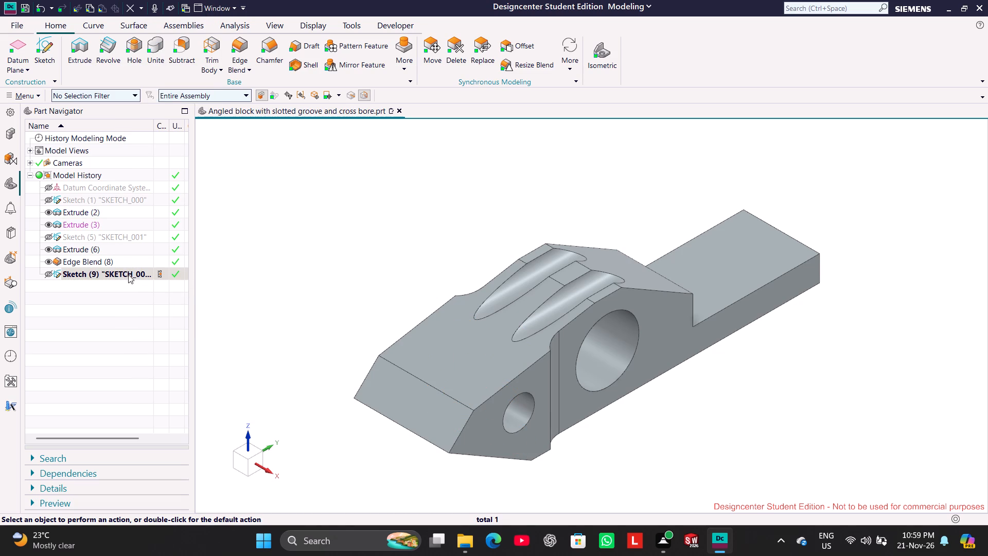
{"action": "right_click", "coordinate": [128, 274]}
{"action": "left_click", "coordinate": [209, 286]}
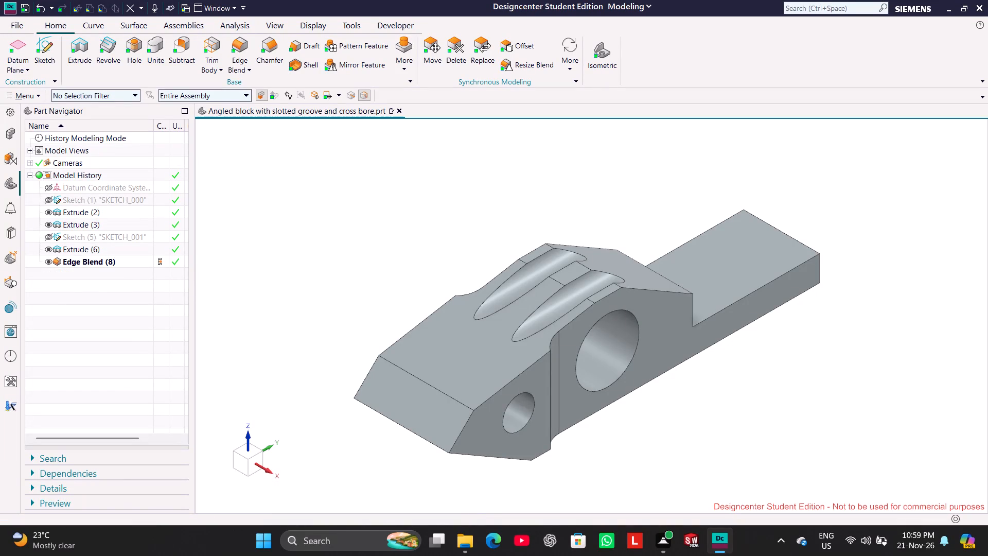
Examine the block's nose, top grooves and side faces from the front and from several angles.
{"action": "left_click", "coordinate": [244, 459]}
{"action": "left_click", "coordinate": [365, 339]}
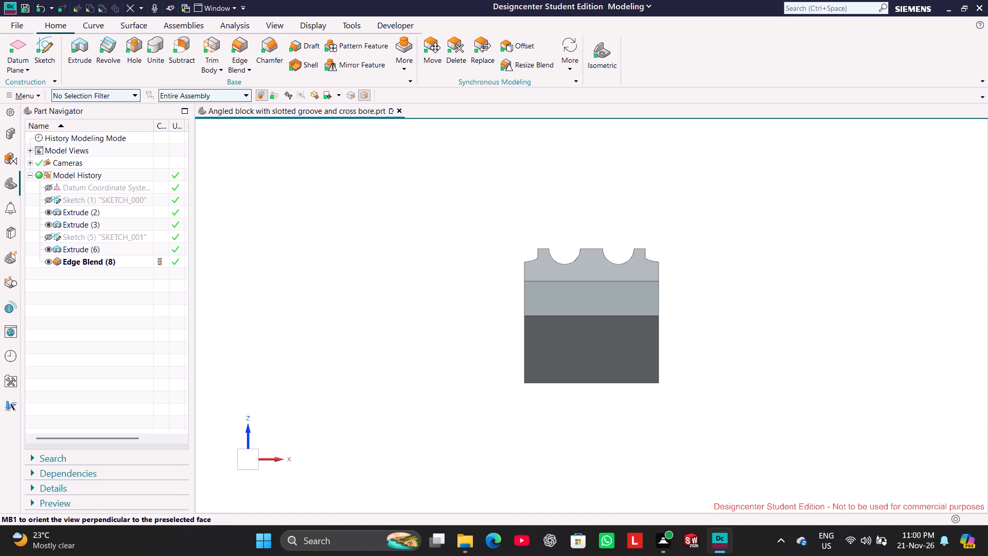
{"action": "middle_click_drag", "start_coordinate": [737, 264], "coordinate": [711, 295]}
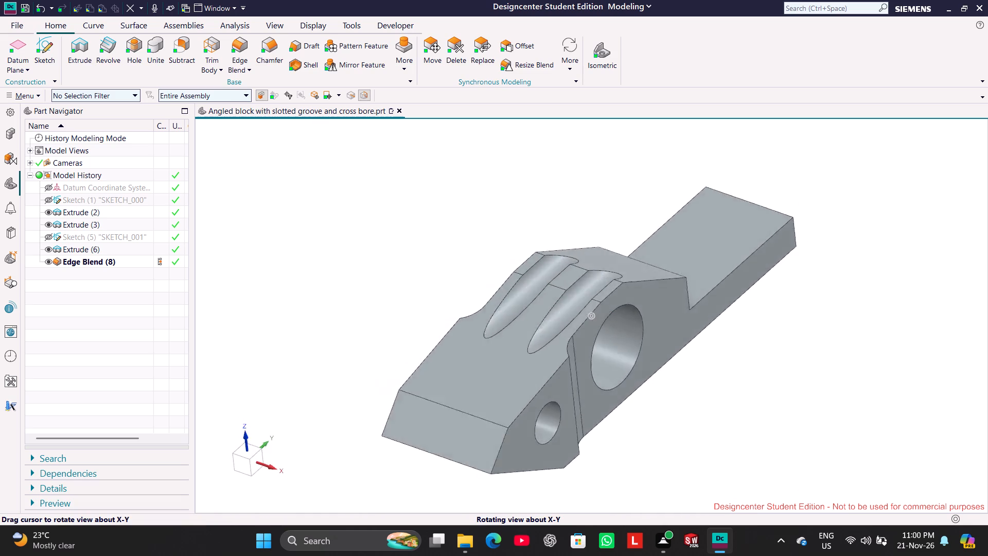
{"action": "middle_click_drag", "start_coordinate": [711, 295], "coordinate": [729, 284]}
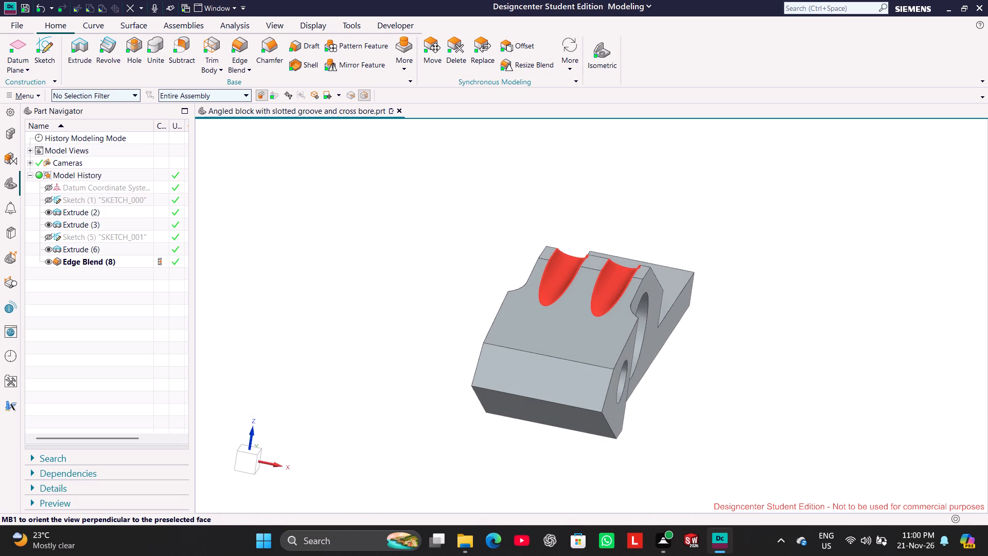
{"action": "middle_click_drag", "start_coordinate": [435, 340], "coordinate": [406, 341]}
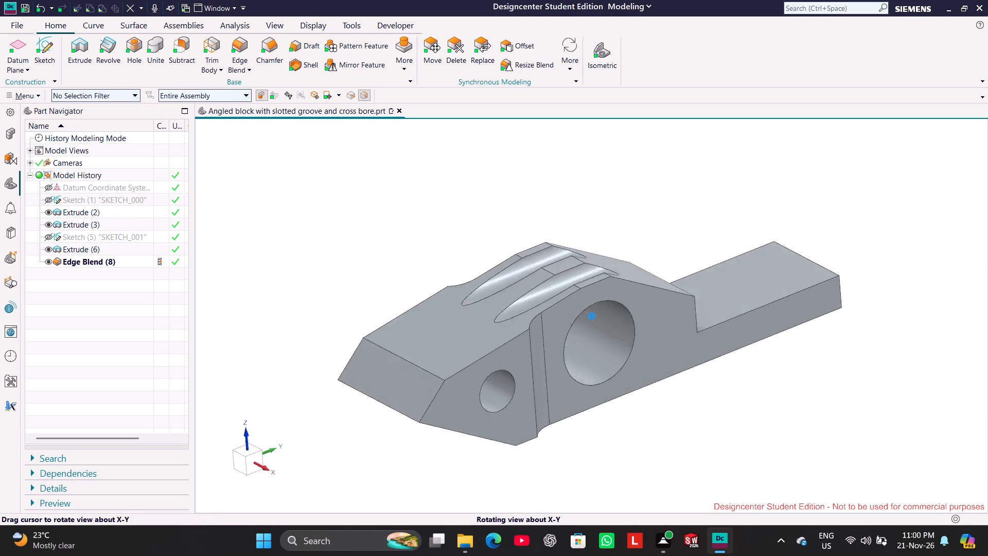
{"action": "middle_click_drag", "start_coordinate": [406, 341], "coordinate": [446, 338]}
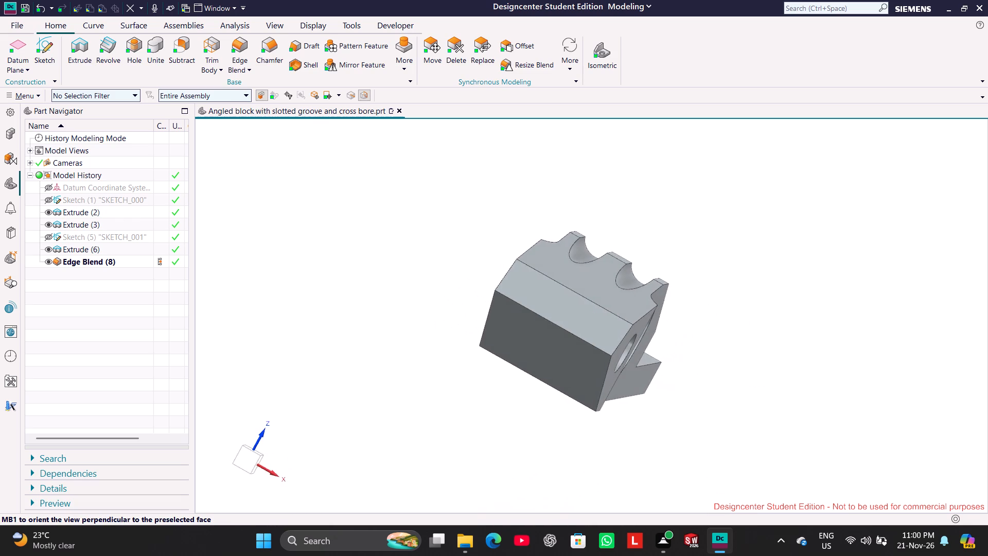
{"action": "left_click", "coordinate": [248, 461]}
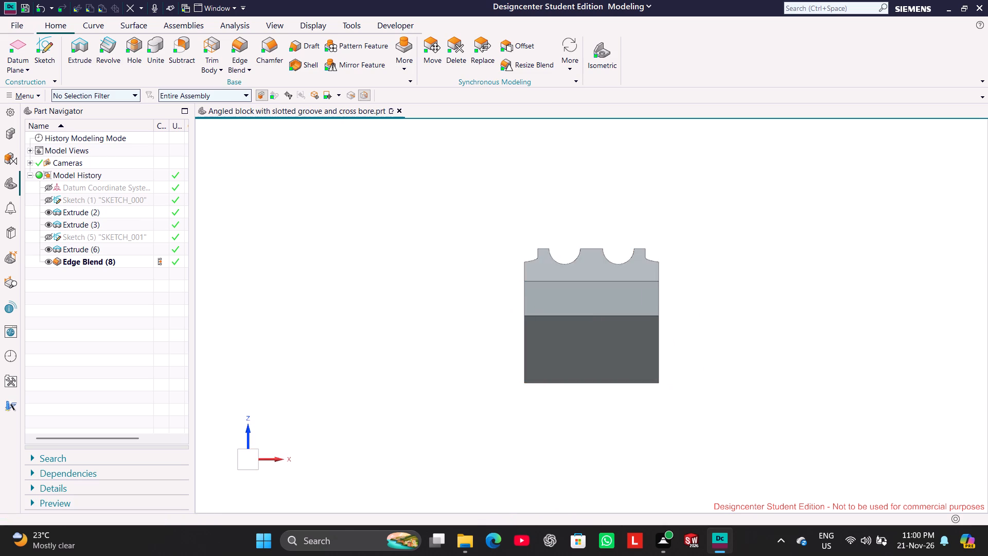
{"action": "middle_click_drag", "start_coordinate": [436, 304], "coordinate": [394, 321]}
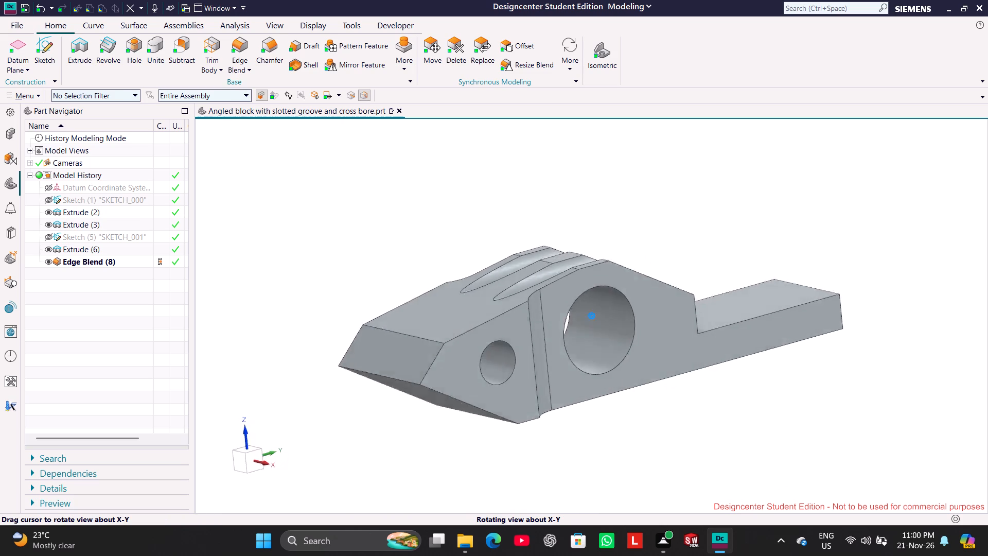
{"action": "middle_click_drag", "start_coordinate": [394, 321], "coordinate": [381, 322]}
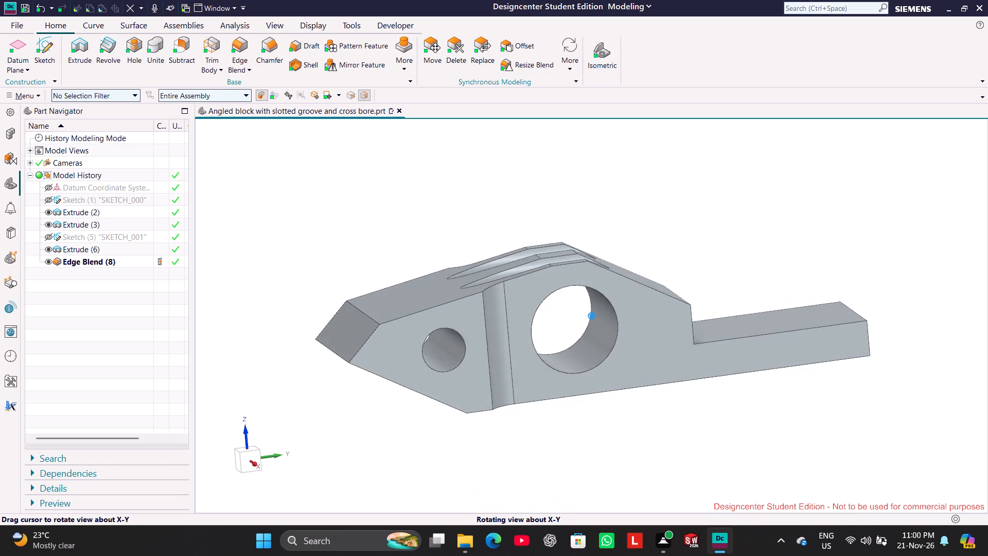
{"action": "middle_click_drag", "start_coordinate": [381, 322], "coordinate": [361, 340]}
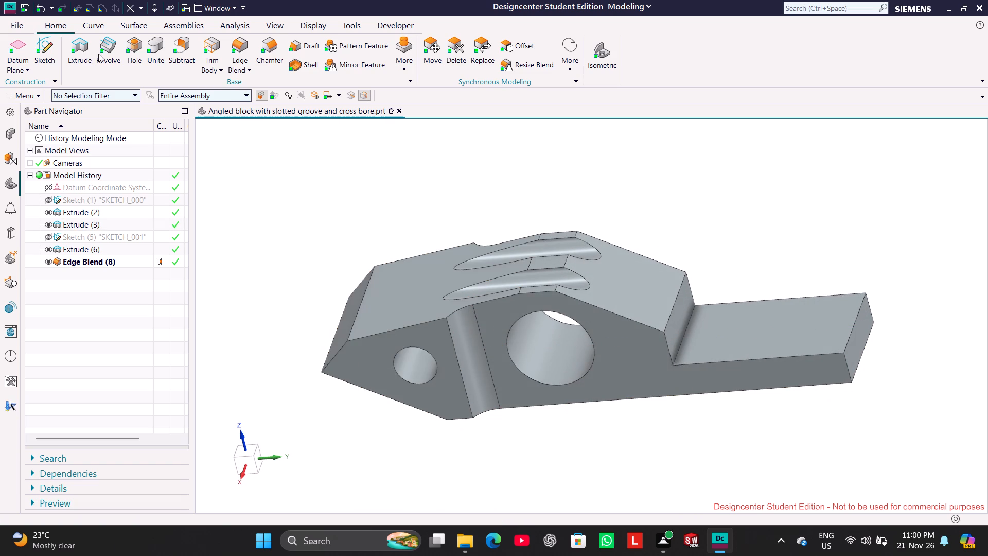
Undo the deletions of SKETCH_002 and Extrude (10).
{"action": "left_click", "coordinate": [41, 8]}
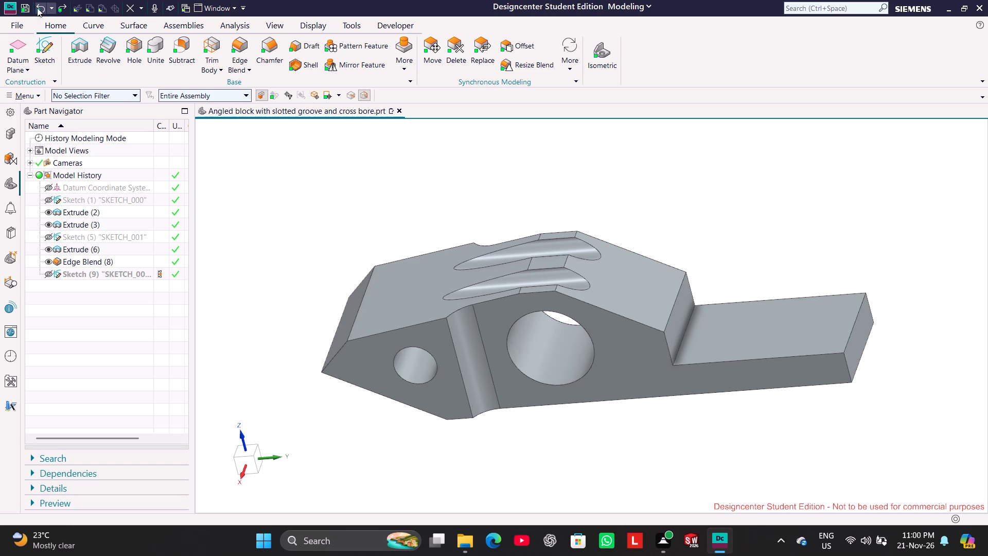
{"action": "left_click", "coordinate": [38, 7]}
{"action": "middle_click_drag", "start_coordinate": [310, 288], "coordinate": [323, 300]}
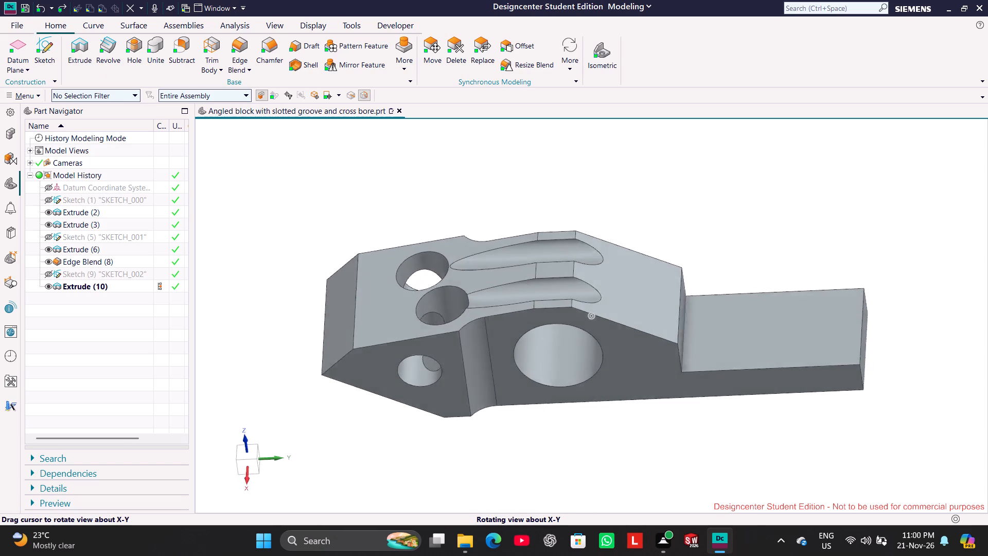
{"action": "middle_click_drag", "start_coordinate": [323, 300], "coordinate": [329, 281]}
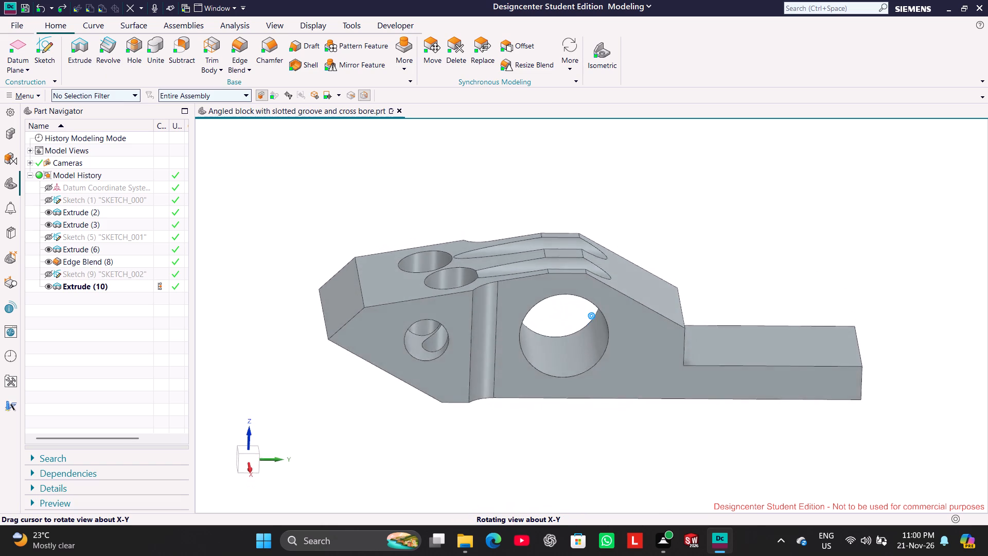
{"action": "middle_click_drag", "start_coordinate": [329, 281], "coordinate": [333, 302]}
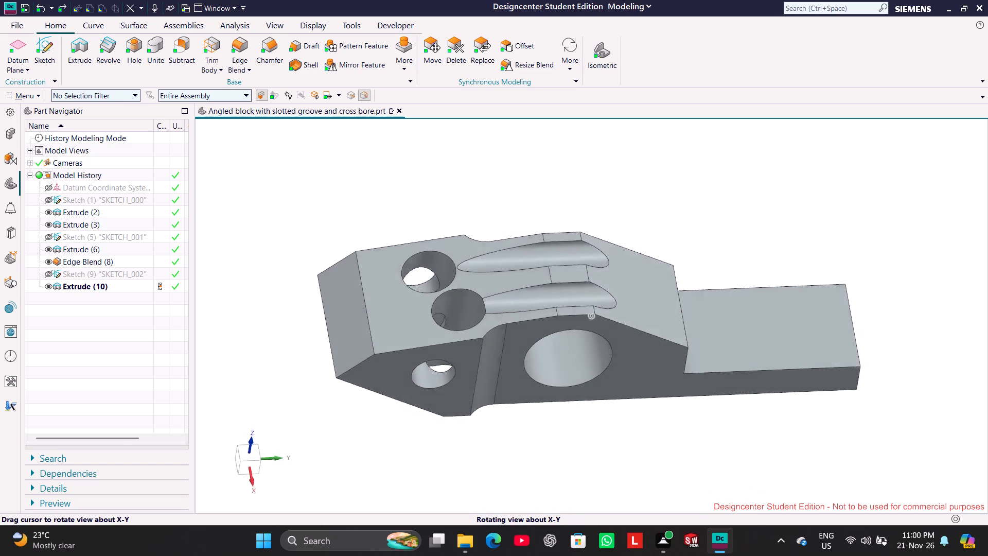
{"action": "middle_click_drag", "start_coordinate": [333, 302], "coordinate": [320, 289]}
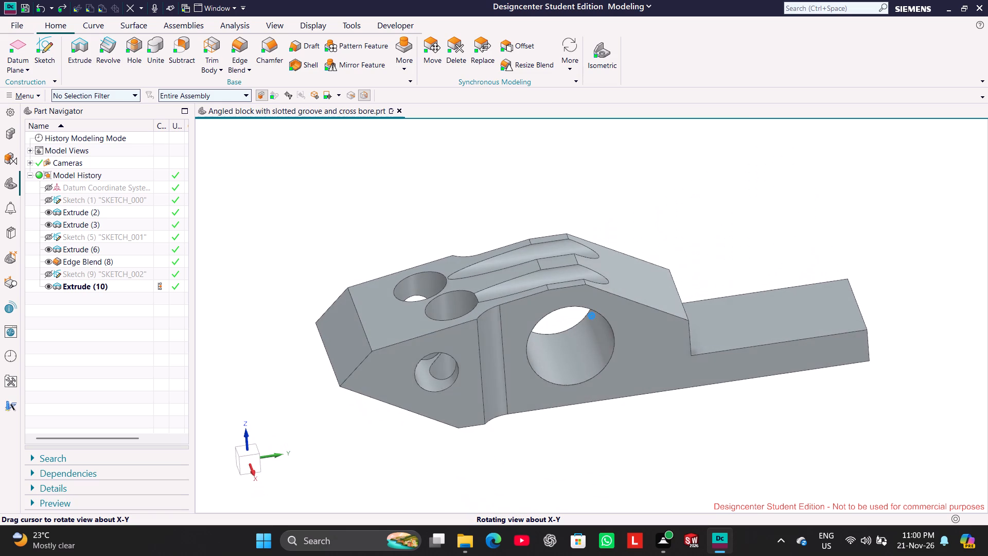
Delete Extrude (10), which cuts the two holes through the sloping top face.
{"action": "middle_click_drag", "start_coordinate": [320, 289], "coordinate": [319, 289]}
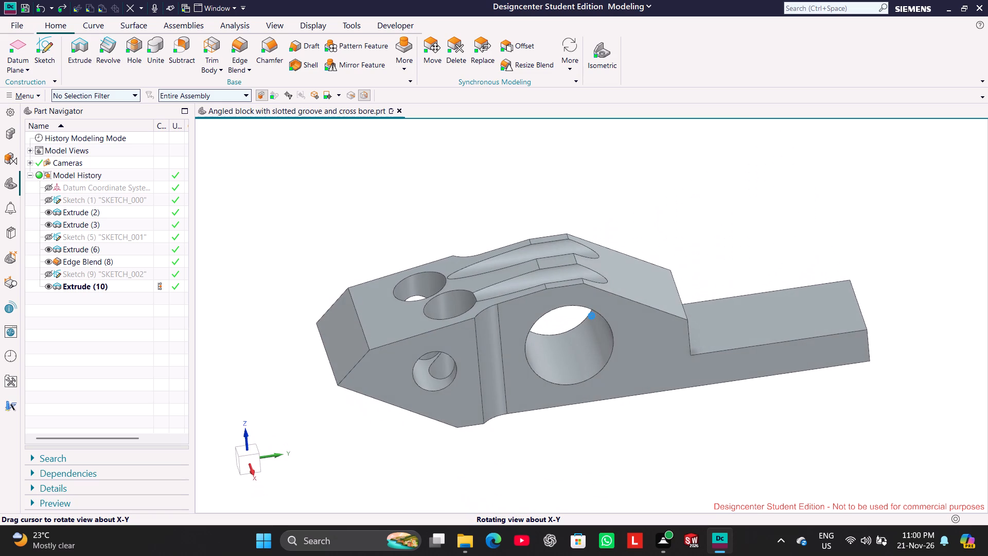
{"action": "middle_click_drag", "start_coordinate": [319, 289], "coordinate": [324, 307]}
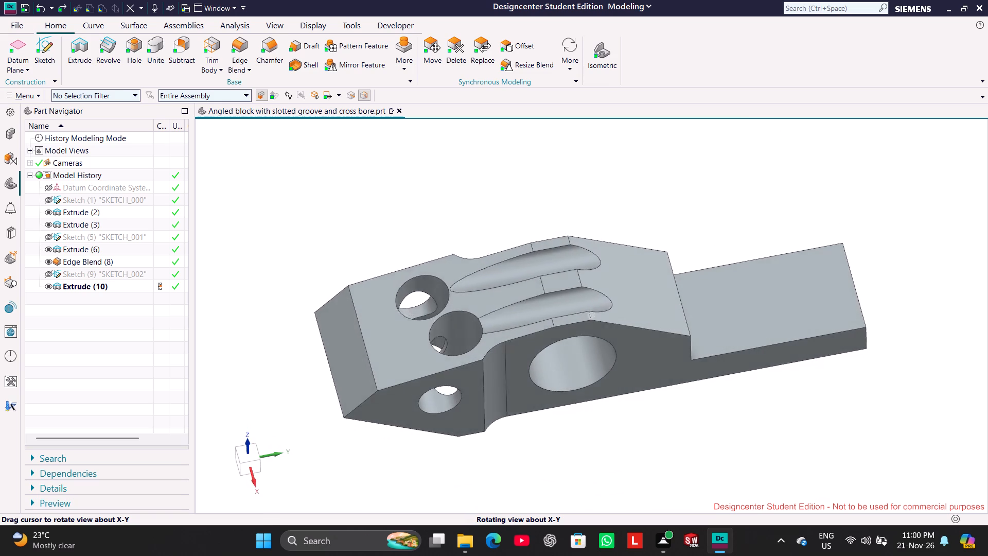
{"action": "middle_click_drag", "start_coordinate": [324, 307], "coordinate": [320, 292]}
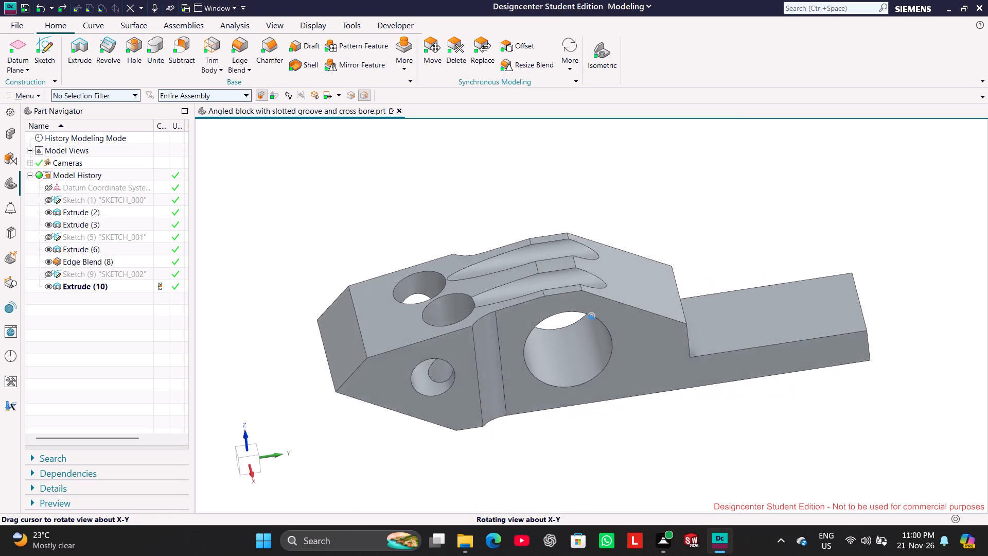
{"action": "middle_click_drag", "start_coordinate": [320, 292], "coordinate": [321, 301]}
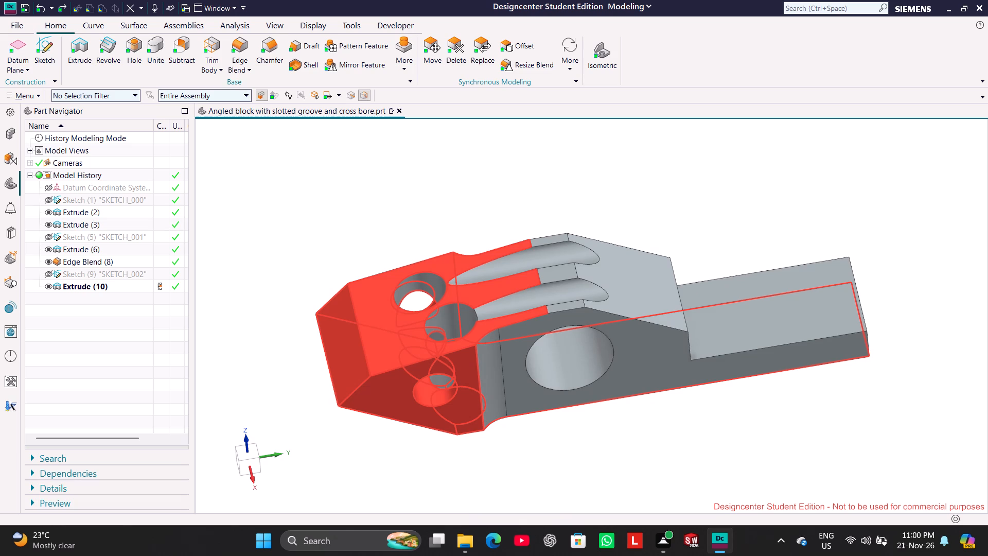
{"action": "right_click", "coordinate": [123, 288]}
{"action": "left_click", "coordinate": [184, 304]}
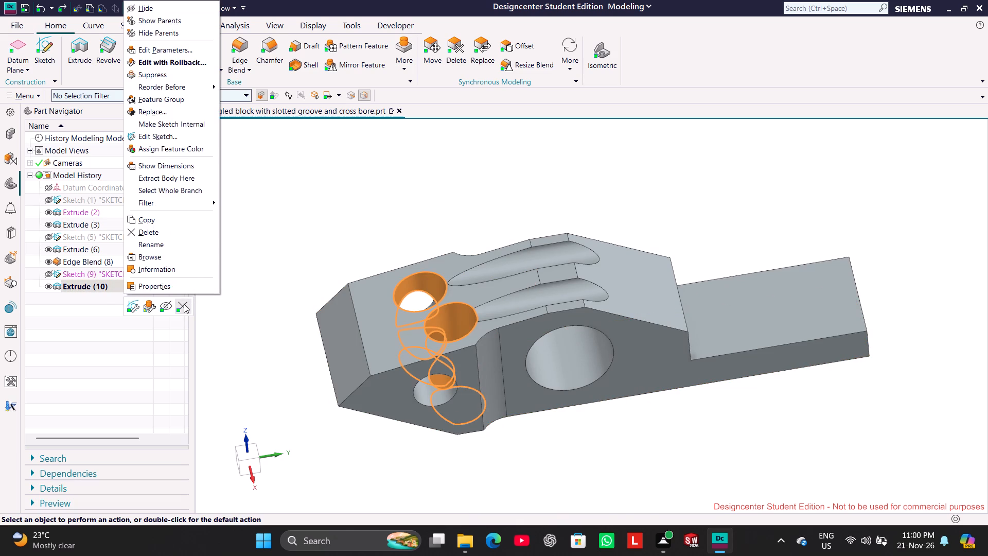
In SKETCH_000, viewed from the reverse side, delete the small circle's 10 mm horizontal dimension and the vertical construction line below its centre.
{"action": "right_click", "coordinate": [122, 202]}
{"action": "left_click", "coordinate": [149, 192]}
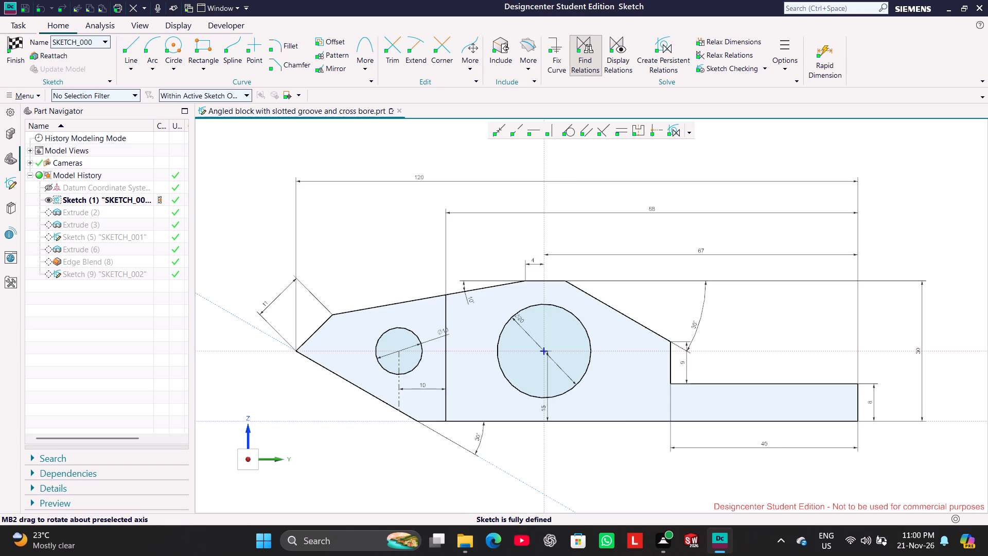
{"action": "middle_click_drag", "start_coordinate": [275, 423], "coordinate": [380, 423]}
{"action": "left_click", "coordinate": [236, 462]}
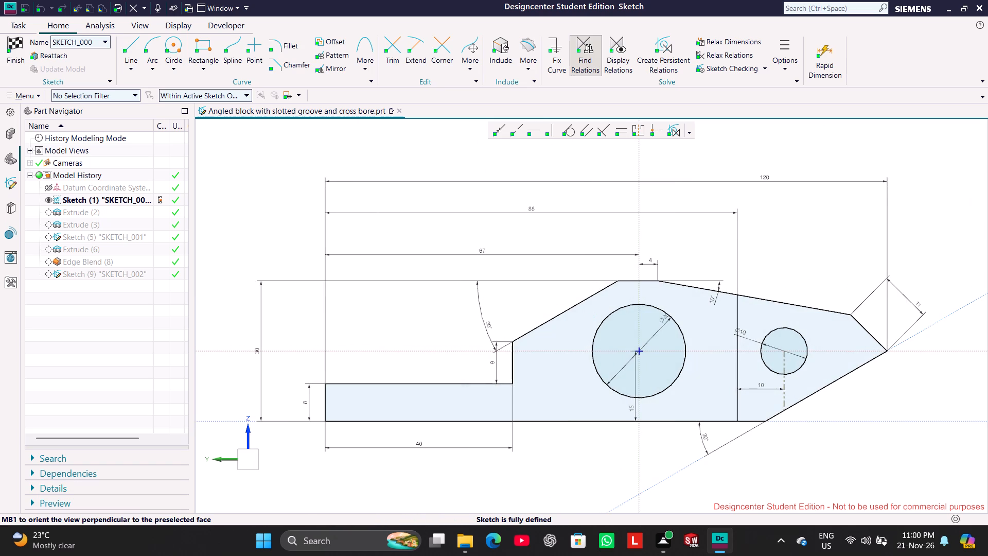
{"action": "right_click", "coordinate": [757, 388]}
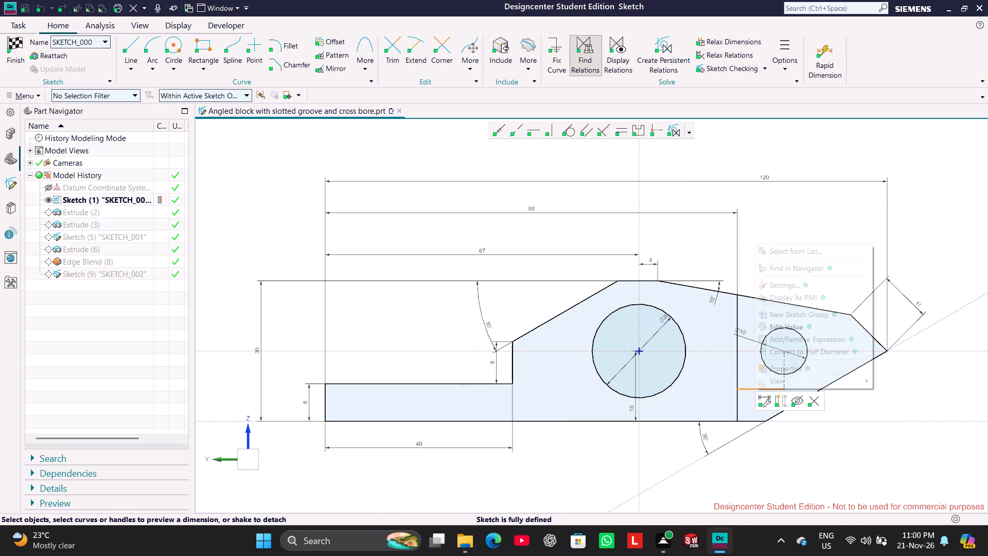
{"action": "left_click", "coordinate": [812, 405]}
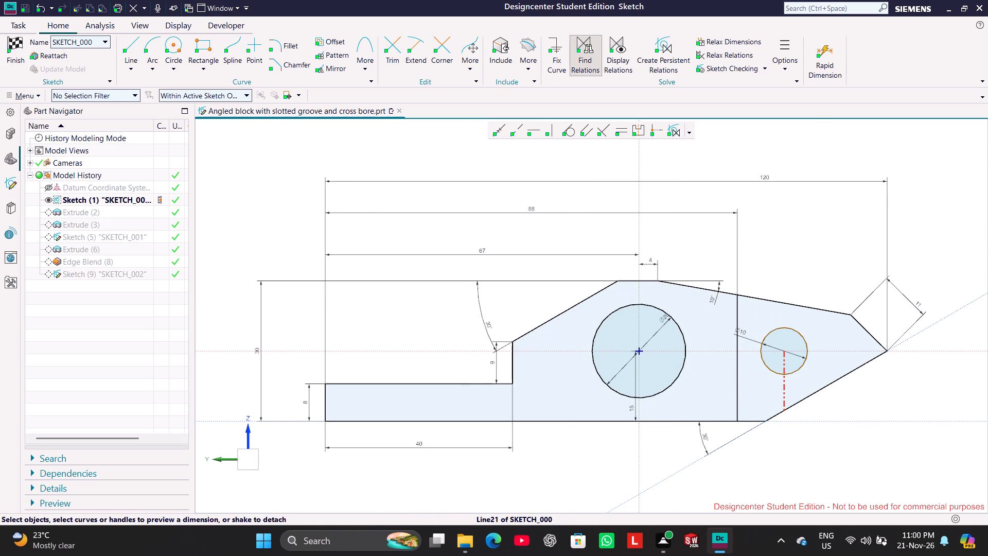
{"action": "right_click", "coordinate": [784, 393]}
{"action": "left_click", "coordinate": [843, 409]}
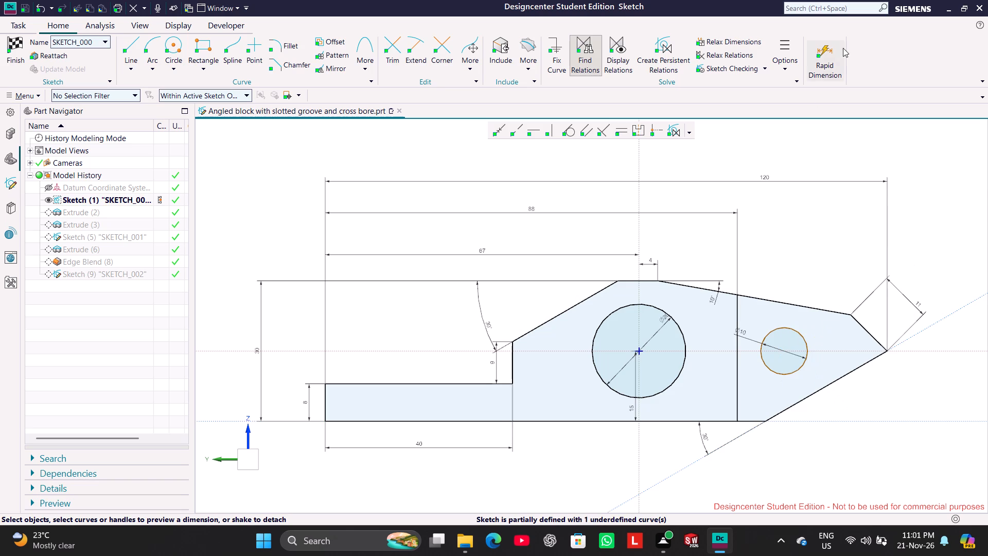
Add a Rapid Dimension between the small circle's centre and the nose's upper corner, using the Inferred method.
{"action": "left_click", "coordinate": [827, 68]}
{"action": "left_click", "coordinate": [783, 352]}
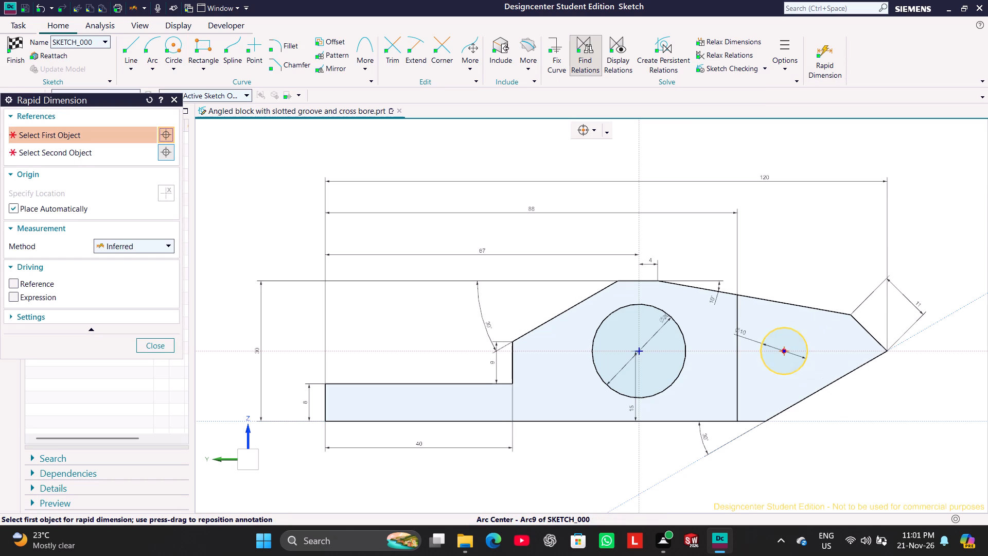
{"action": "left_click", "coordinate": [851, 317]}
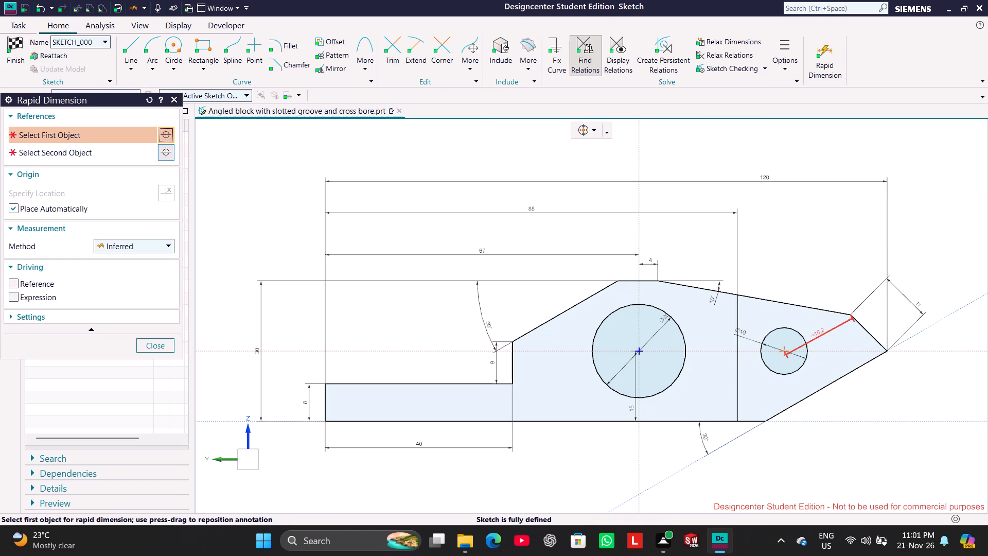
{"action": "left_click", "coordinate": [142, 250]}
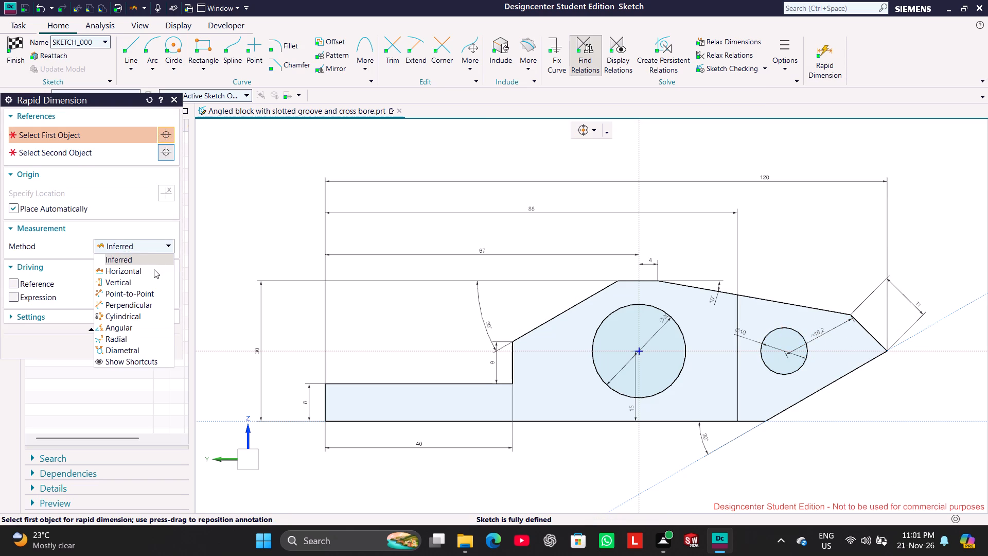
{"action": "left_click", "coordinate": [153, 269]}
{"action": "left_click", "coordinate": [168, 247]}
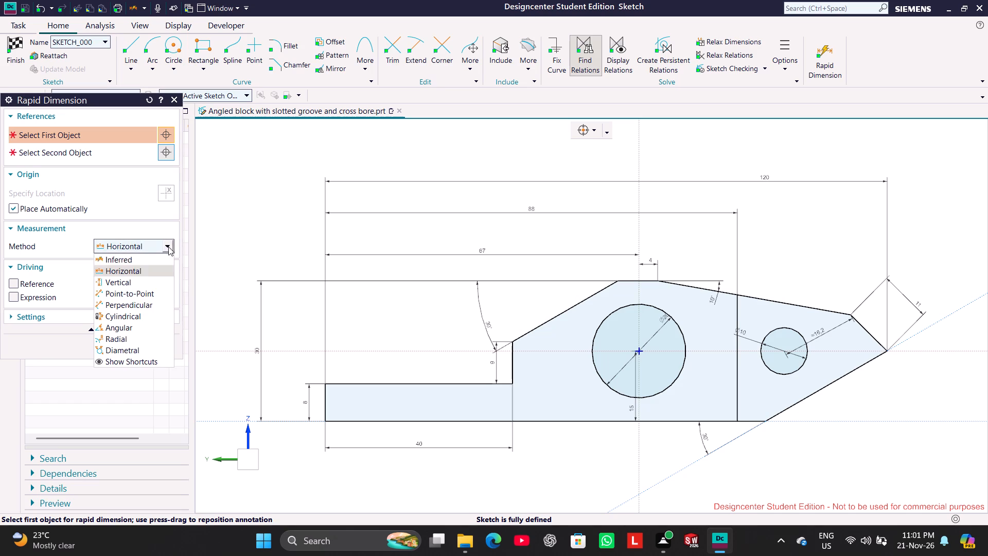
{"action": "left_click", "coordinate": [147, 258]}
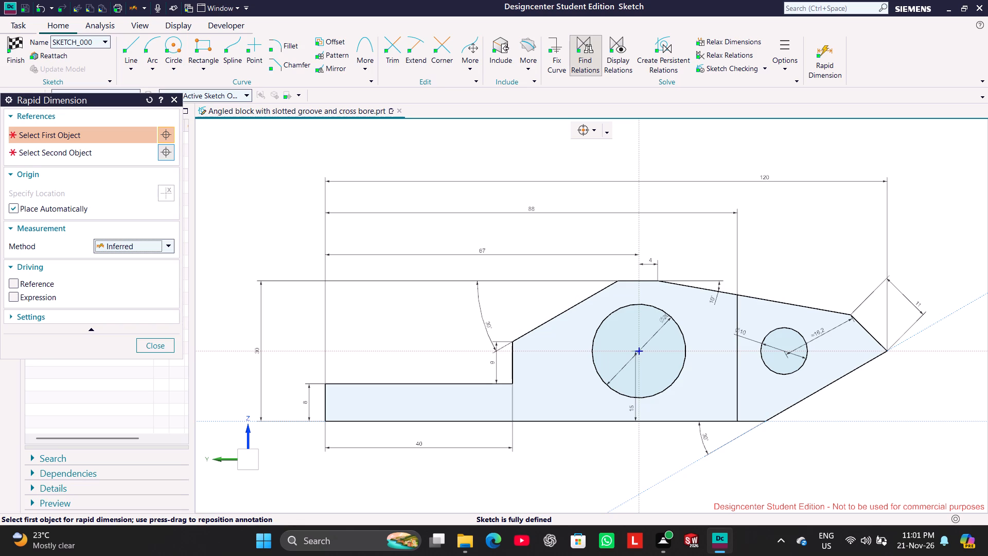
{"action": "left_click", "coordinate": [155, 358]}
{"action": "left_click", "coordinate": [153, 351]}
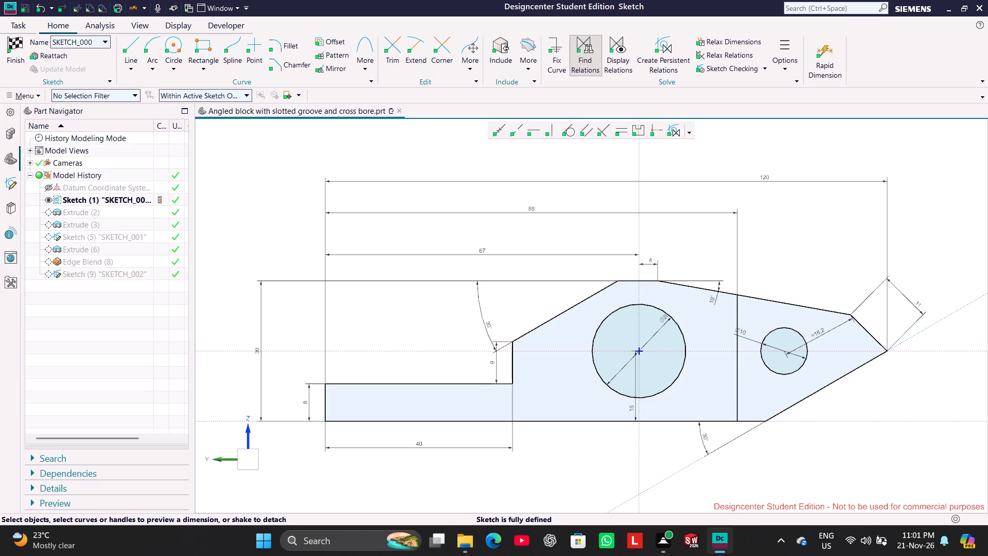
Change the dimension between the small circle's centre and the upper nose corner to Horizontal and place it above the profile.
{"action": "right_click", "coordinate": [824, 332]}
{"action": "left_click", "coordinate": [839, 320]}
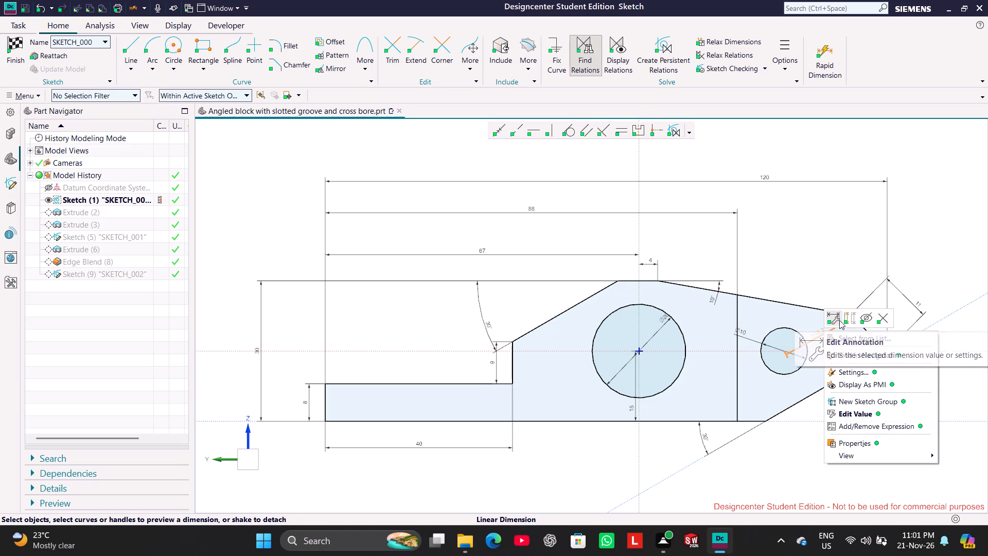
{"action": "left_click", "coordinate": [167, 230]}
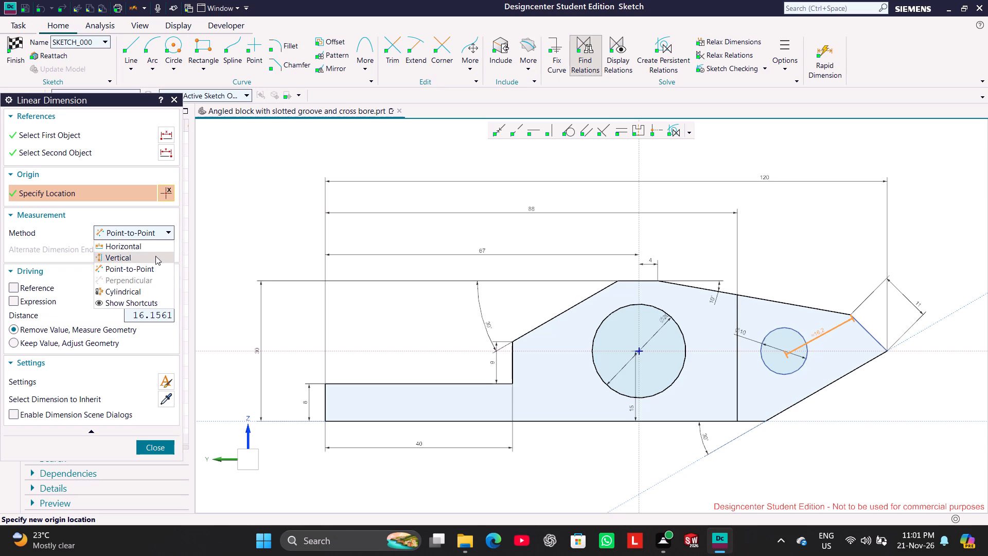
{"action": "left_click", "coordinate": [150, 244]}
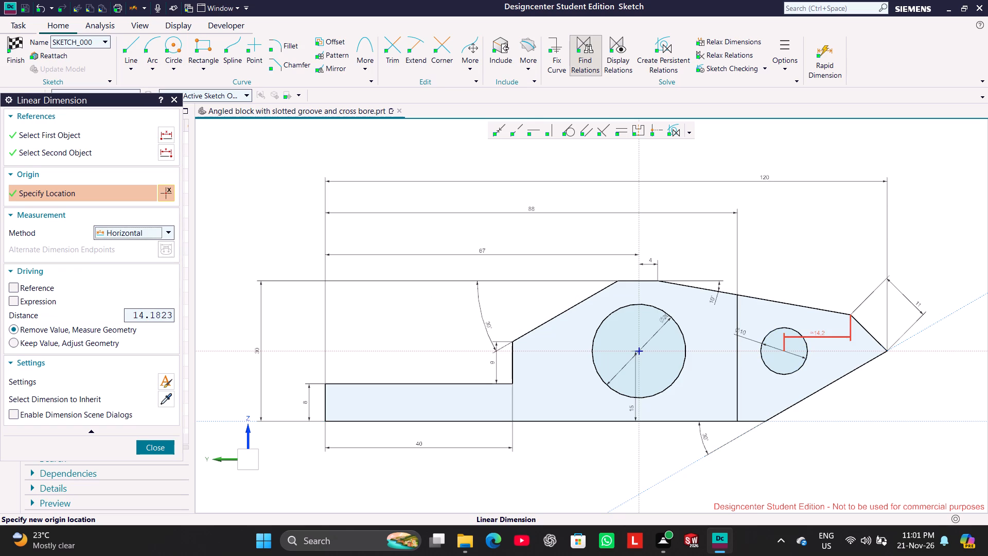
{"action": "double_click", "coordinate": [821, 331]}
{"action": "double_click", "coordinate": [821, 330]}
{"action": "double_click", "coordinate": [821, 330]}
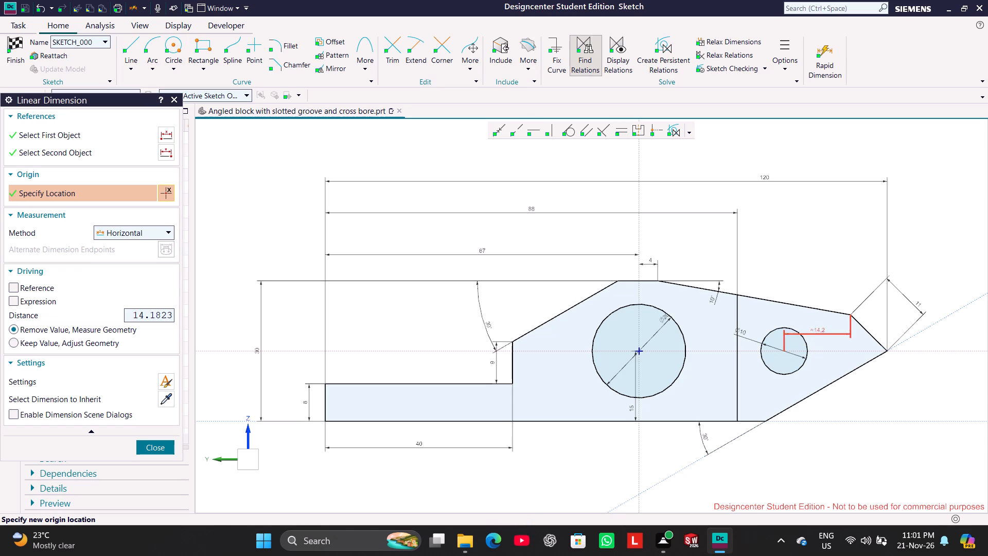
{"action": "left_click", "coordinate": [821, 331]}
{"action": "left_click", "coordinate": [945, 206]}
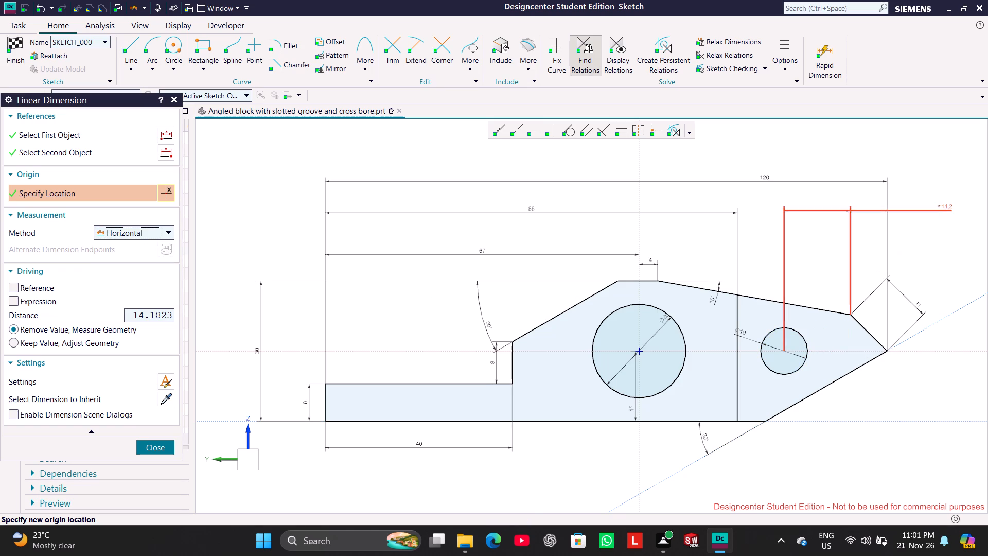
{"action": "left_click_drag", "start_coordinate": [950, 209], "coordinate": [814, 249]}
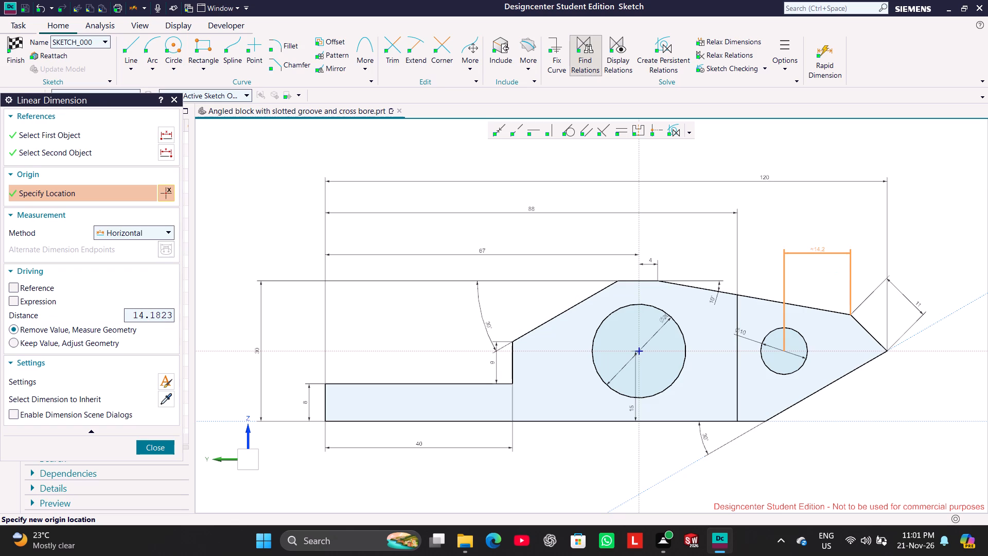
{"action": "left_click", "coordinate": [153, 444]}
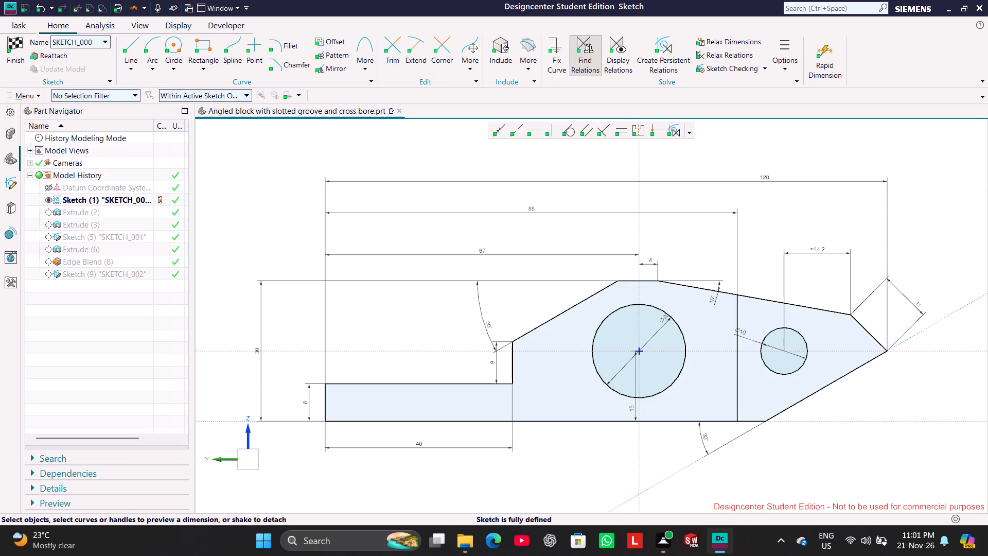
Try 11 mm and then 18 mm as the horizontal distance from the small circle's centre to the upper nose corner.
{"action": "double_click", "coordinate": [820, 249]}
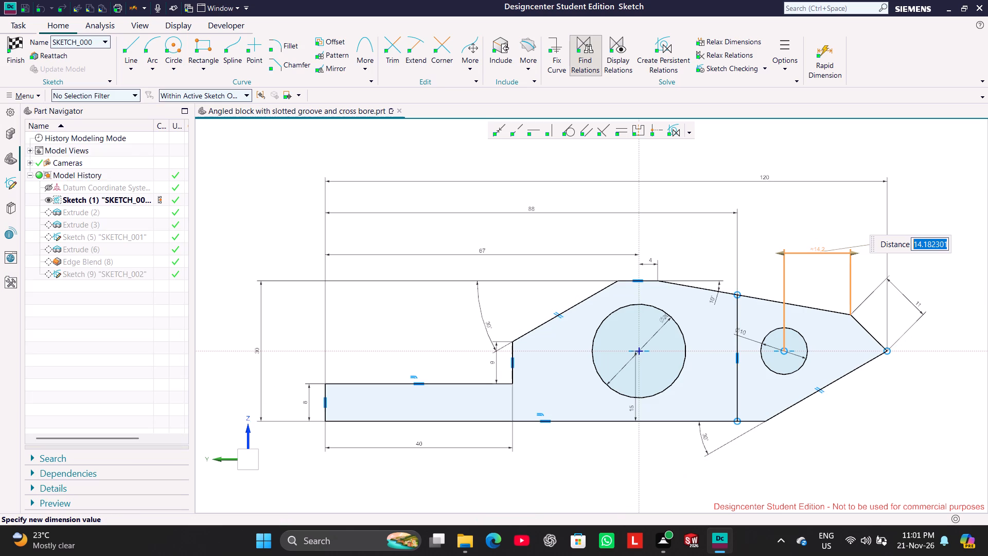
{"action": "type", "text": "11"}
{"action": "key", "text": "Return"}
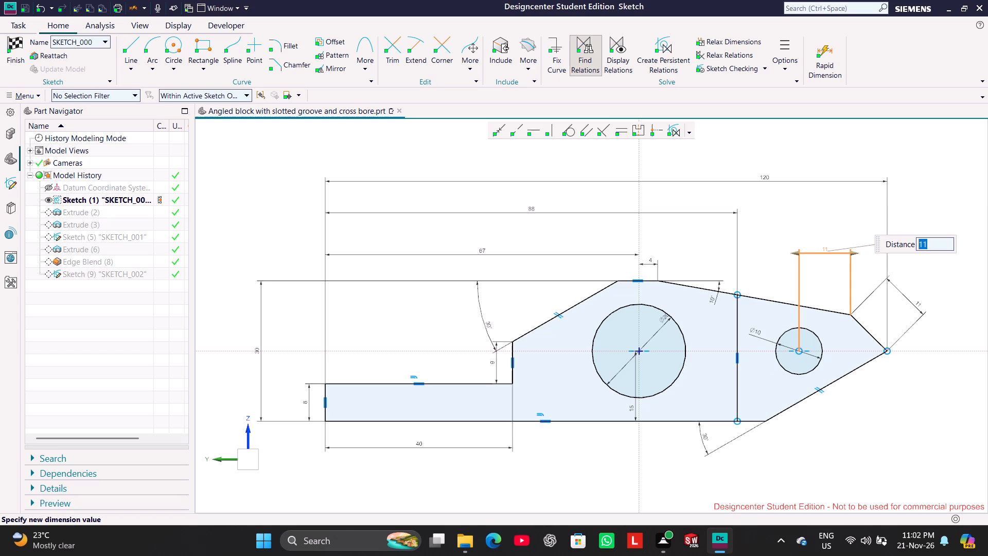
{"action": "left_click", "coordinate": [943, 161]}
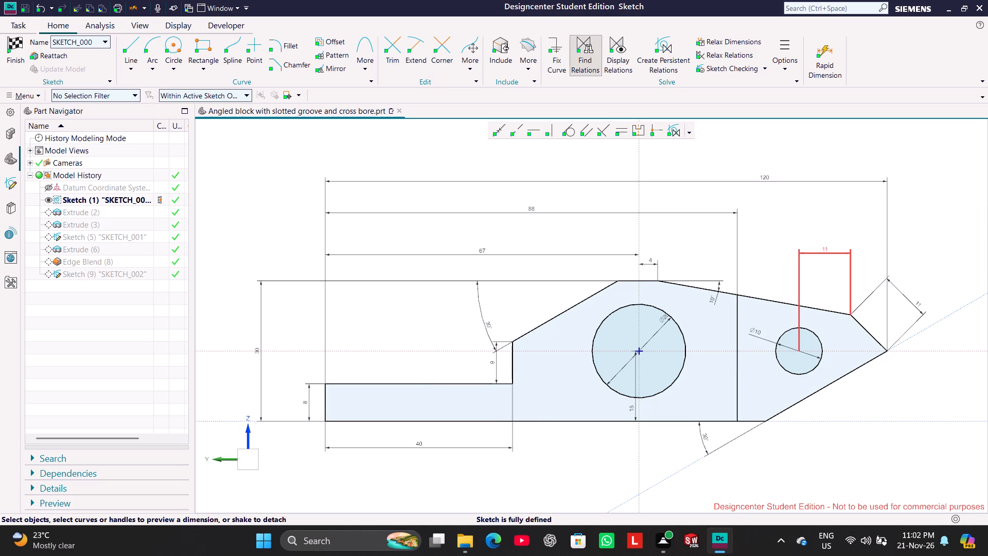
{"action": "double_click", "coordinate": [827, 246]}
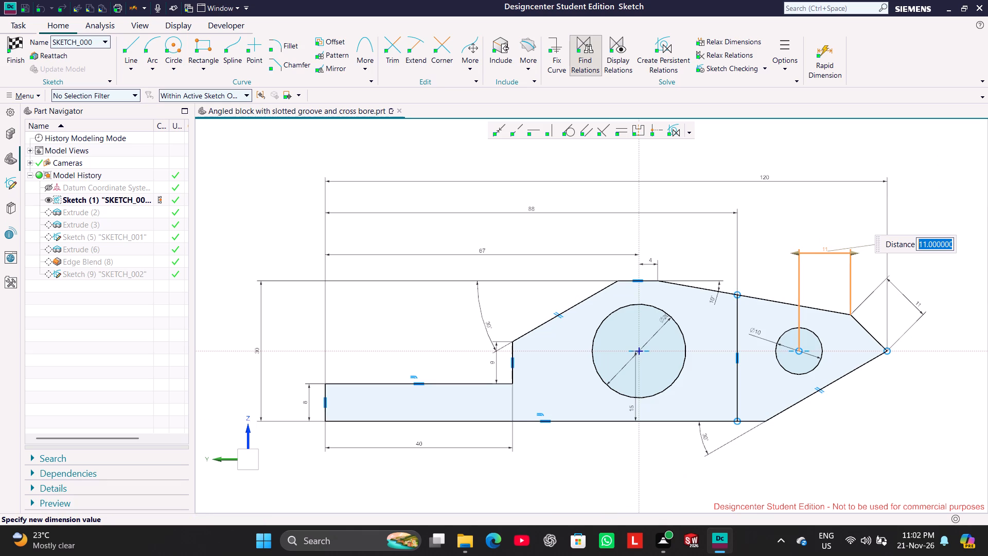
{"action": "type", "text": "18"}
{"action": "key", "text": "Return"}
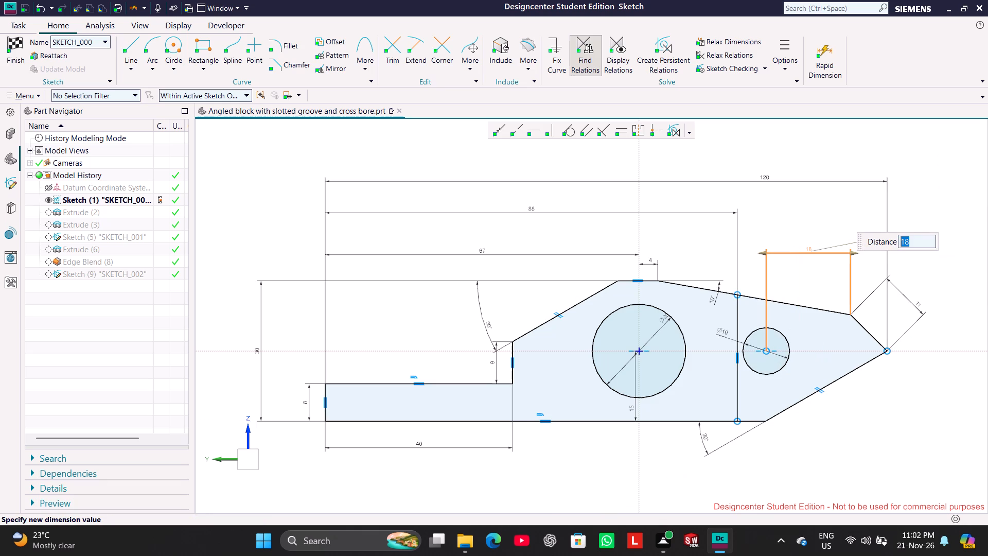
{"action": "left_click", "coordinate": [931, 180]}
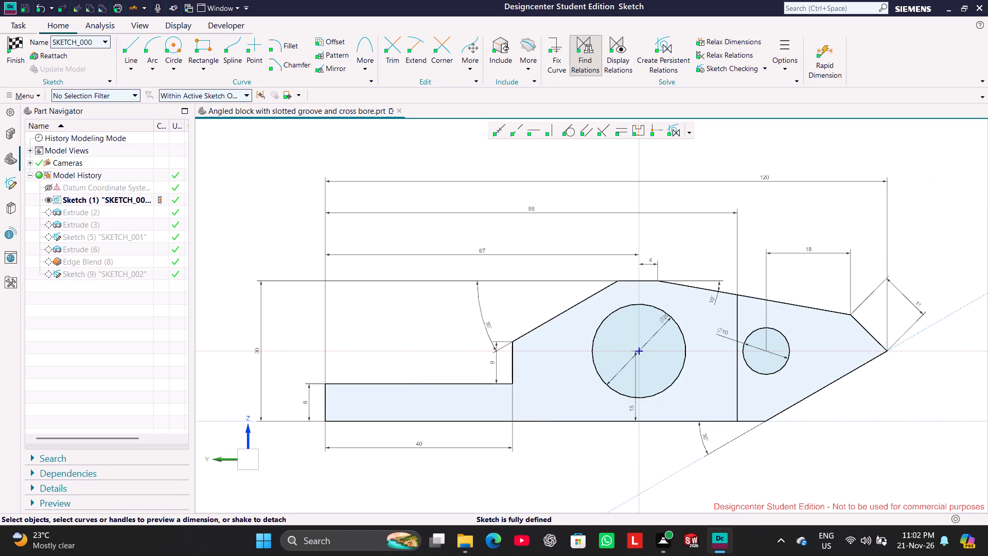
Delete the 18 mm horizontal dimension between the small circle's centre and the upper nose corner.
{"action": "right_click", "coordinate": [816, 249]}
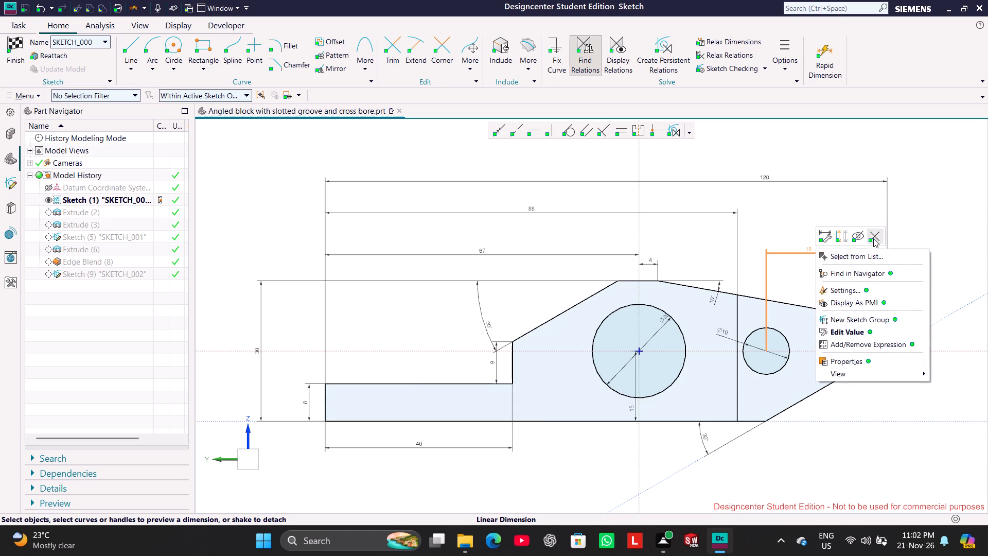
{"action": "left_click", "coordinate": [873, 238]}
Move the small circle a little toward the nose tip, away from the vertical dividing line.
{"action": "left_click_drag", "start_coordinate": [777, 329], "coordinate": [800, 330]}
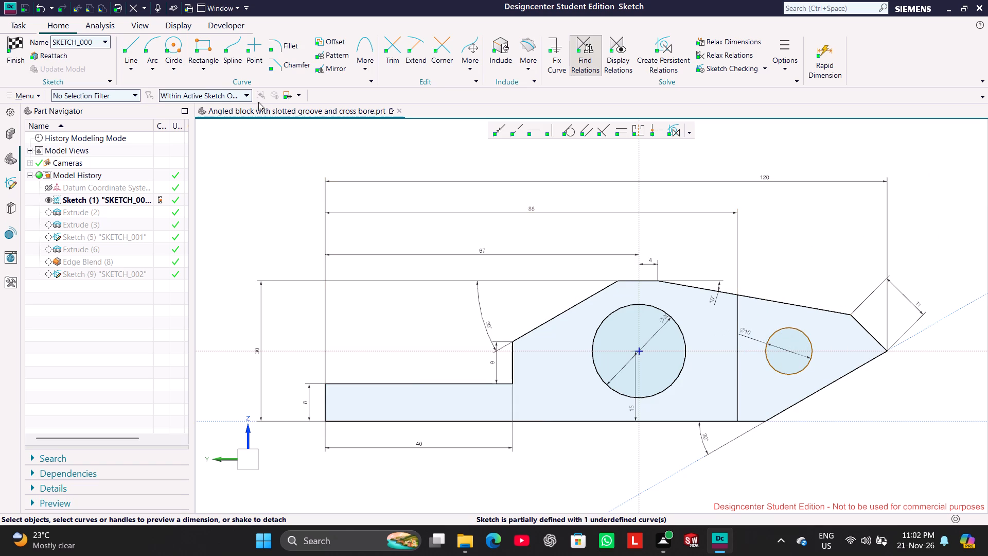
Draw a horizontal line across the large circle, about 8 mm above its centre, and convert it to a reference line.
{"action": "left_click", "coordinate": [131, 37]}
{"action": "left_click", "coordinate": [763, 313]}
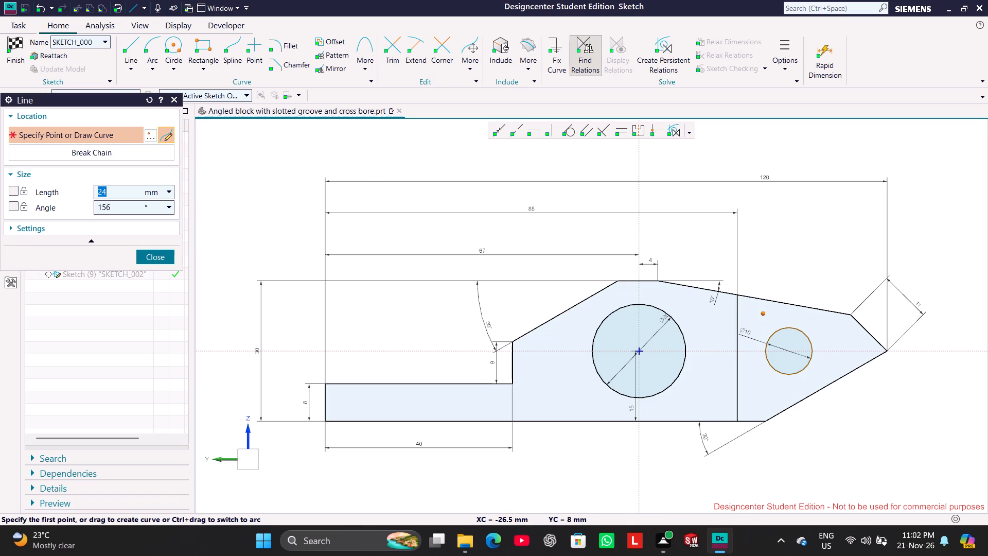
{"action": "left_click", "coordinate": [537, 305]}
{"action": "left_click", "coordinate": [150, 254]}
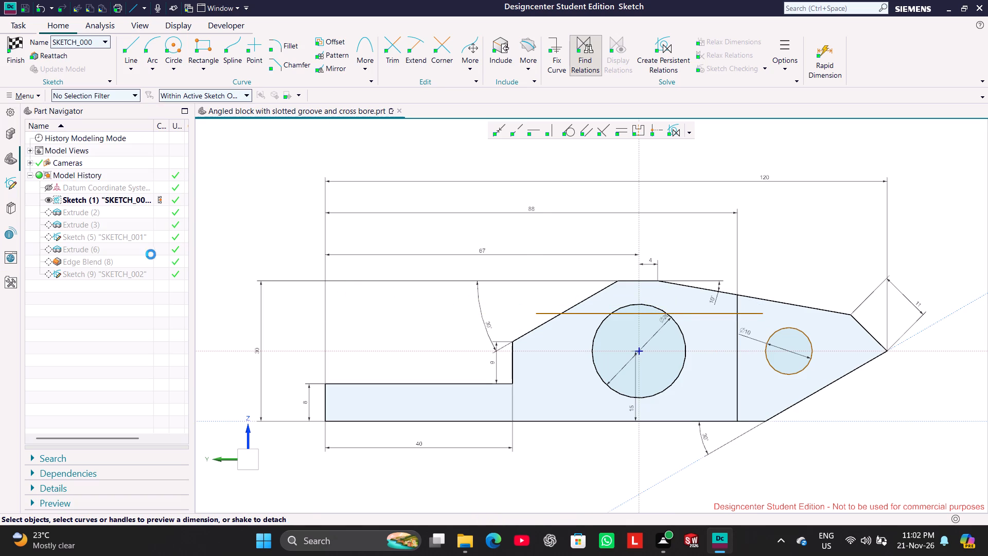
{"action": "right_click", "coordinate": [585, 314]}
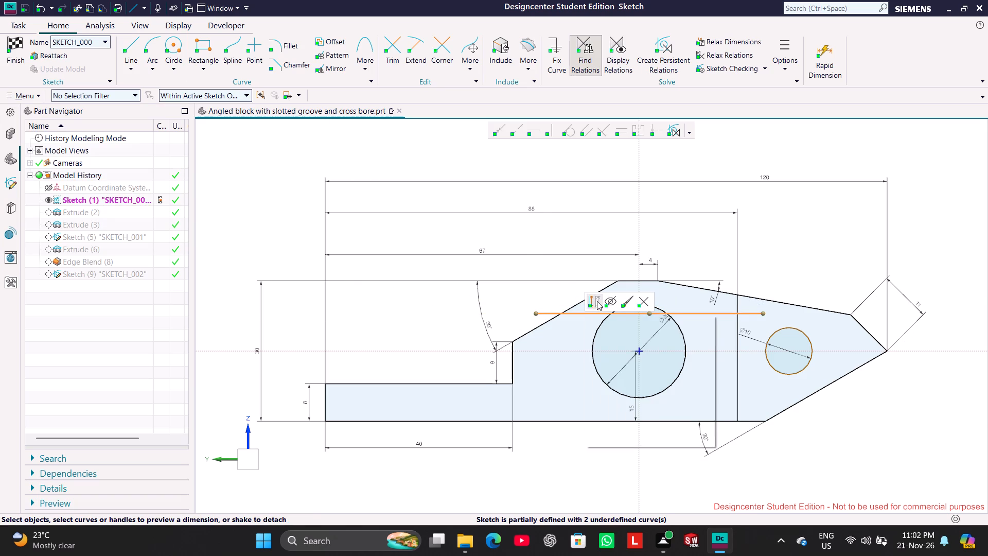
{"action": "left_click", "coordinate": [597, 301]}
{"action": "left_click", "coordinate": [591, 314]}
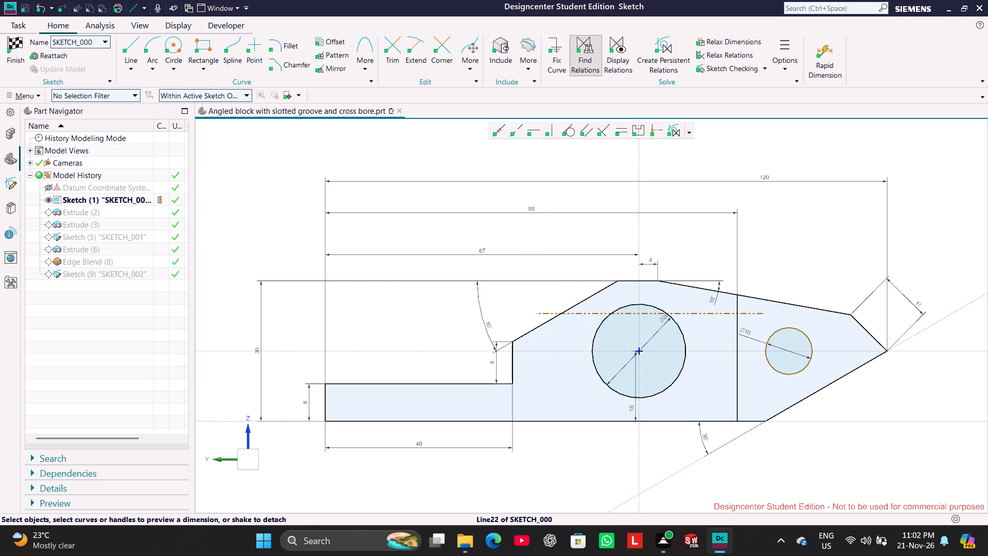
Dimension the horizontal reference line vertically from the profile's flat top edge and set the distance to 3.5 mm.
{"action": "left_click", "coordinate": [639, 280]}
{"action": "left_click_drag", "start_coordinate": [633, 297], "coordinate": [574, 298]}
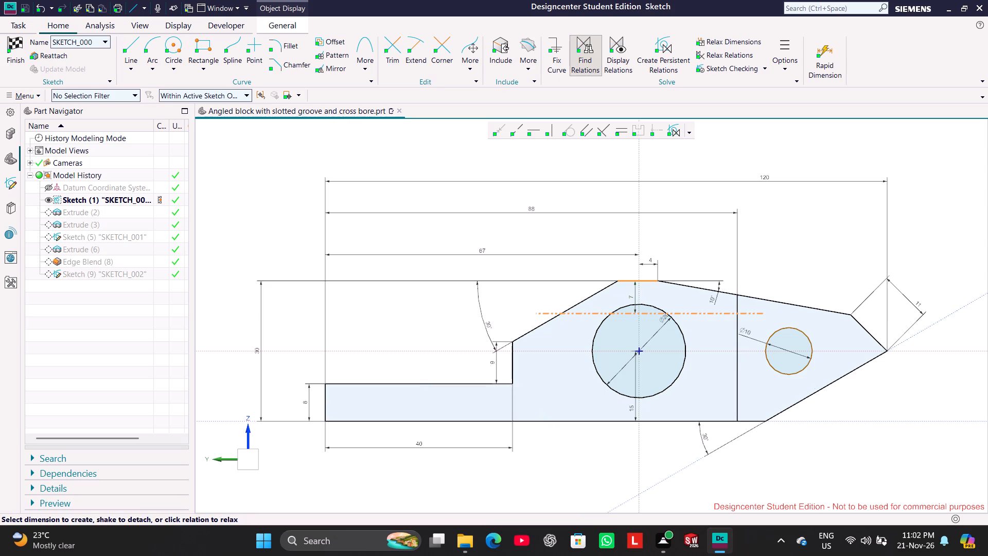
{"action": "left_click_drag", "start_coordinate": [574, 298], "coordinate": [564, 296]}
{"action": "double_click", "coordinate": [559, 295]}
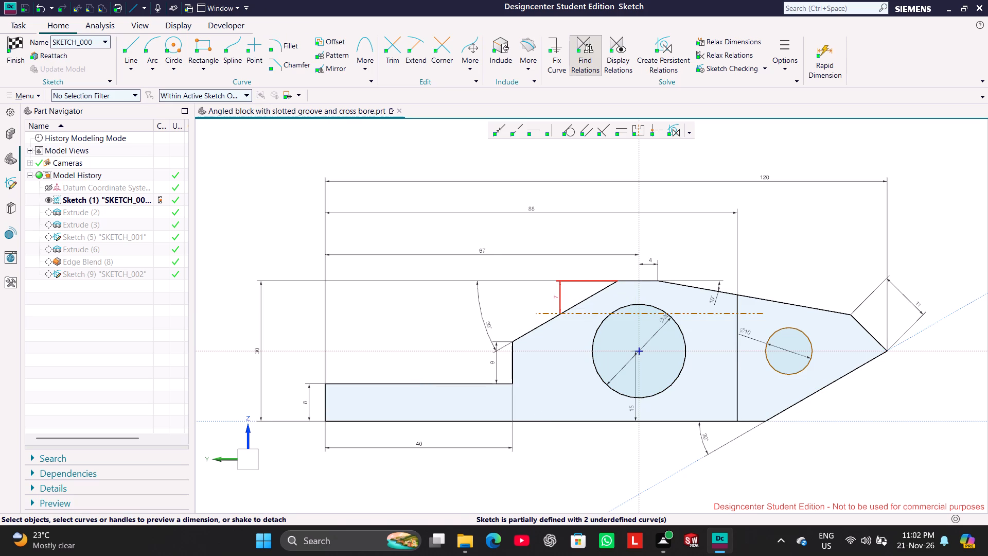
{"action": "double_click", "coordinate": [556, 295]}
{"action": "type", "text": "3.5"}
{"action": "key", "text": "Return"}
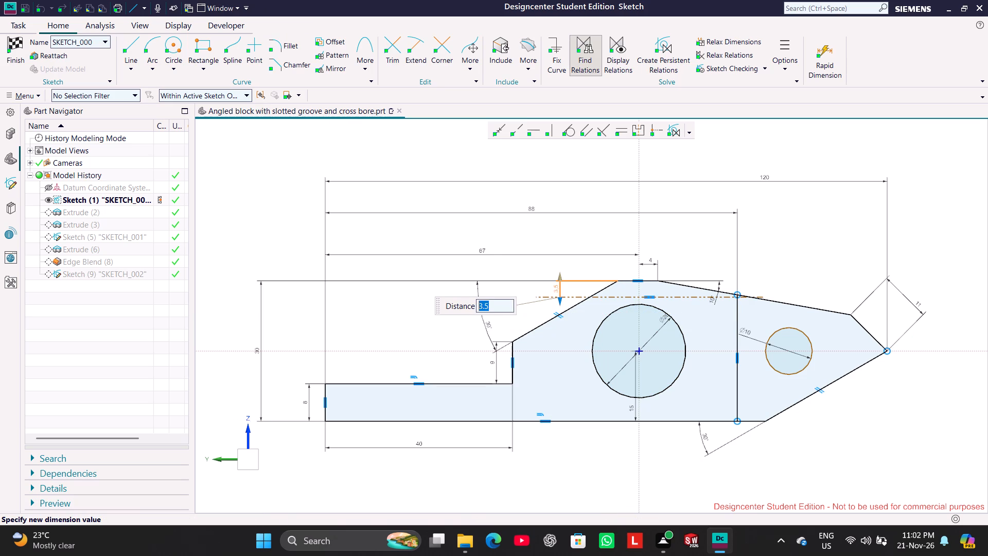
{"action": "left_click", "coordinate": [805, 234]}
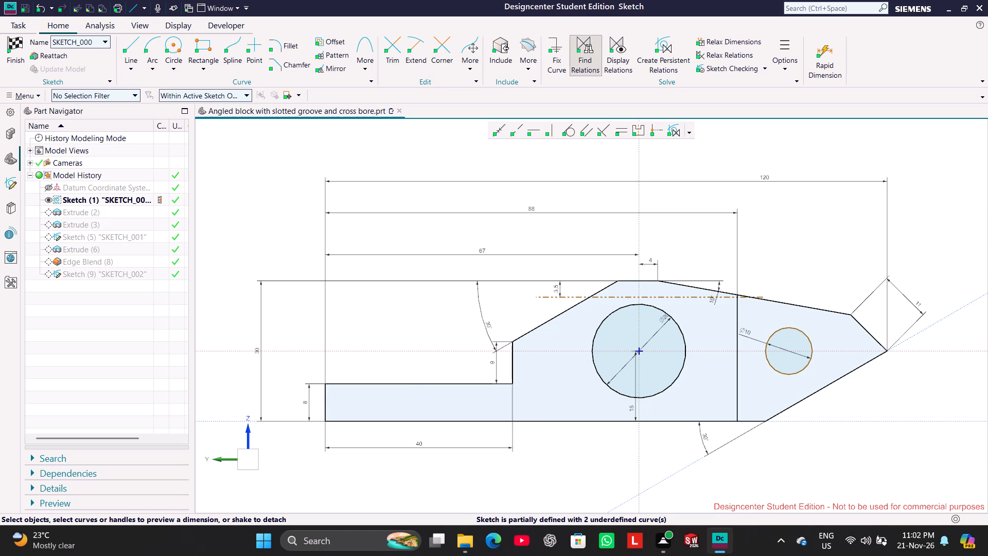
Trim both overhanging ends of the horizontal reference line back to the sloped edges of the profile.
{"action": "scroll", "coordinate": [801, 281], "scroll_direction": "up", "scroll_amount": 1}
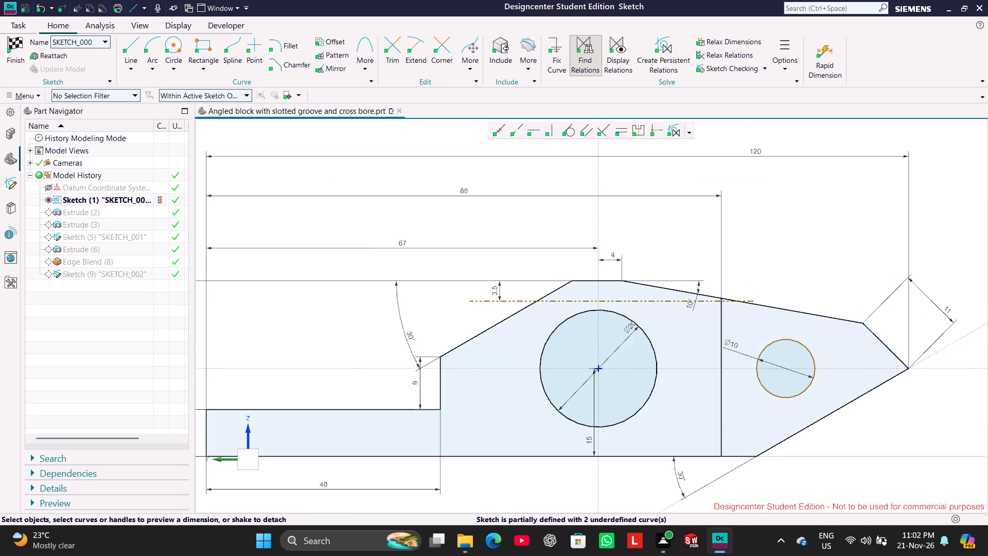
{"action": "scroll", "coordinate": [801, 281], "scroll_direction": "up", "scroll_amount": 3}
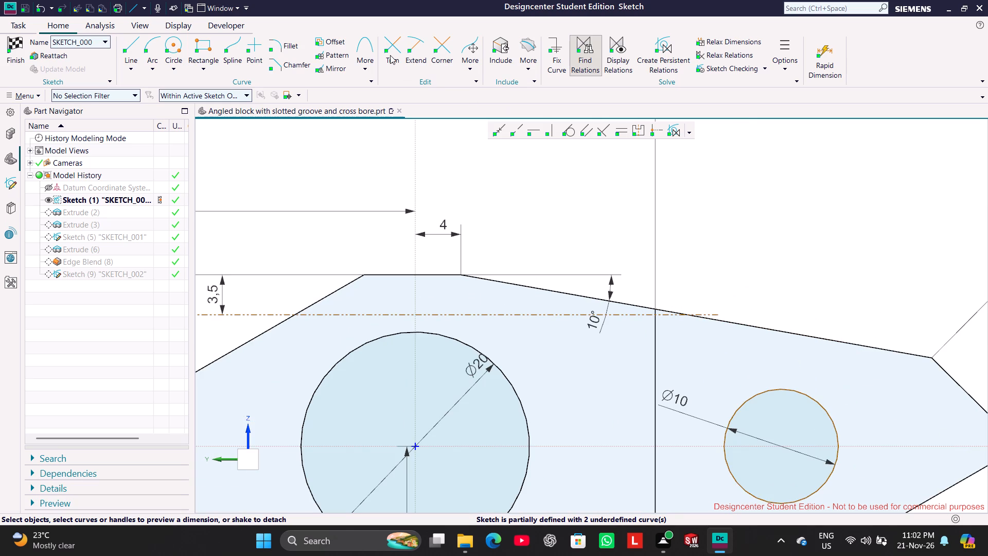
{"action": "left_click", "coordinate": [390, 55]}
{"action": "left_click", "coordinate": [267, 312]}
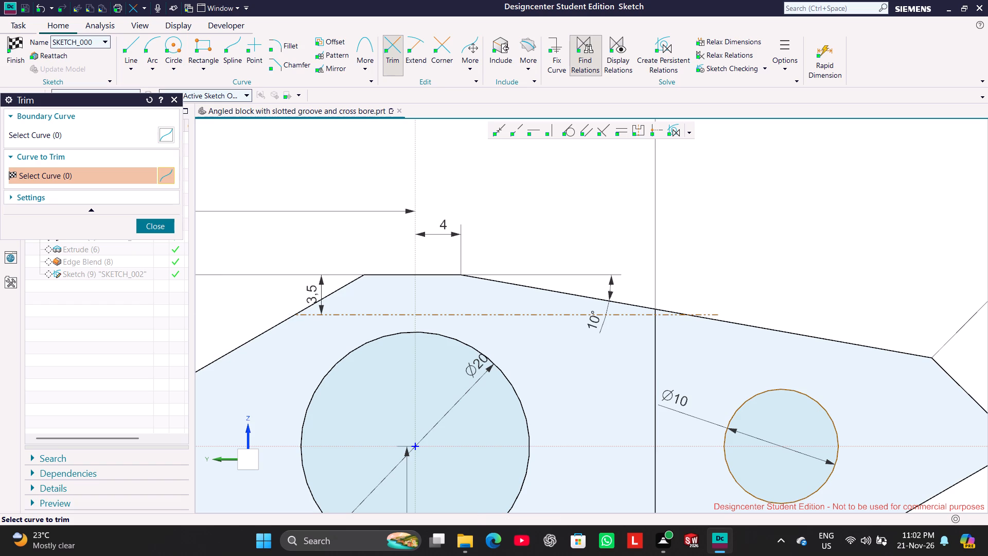
{"action": "left_click", "coordinate": [709, 313]}
{"action": "left_click", "coordinate": [158, 227]}
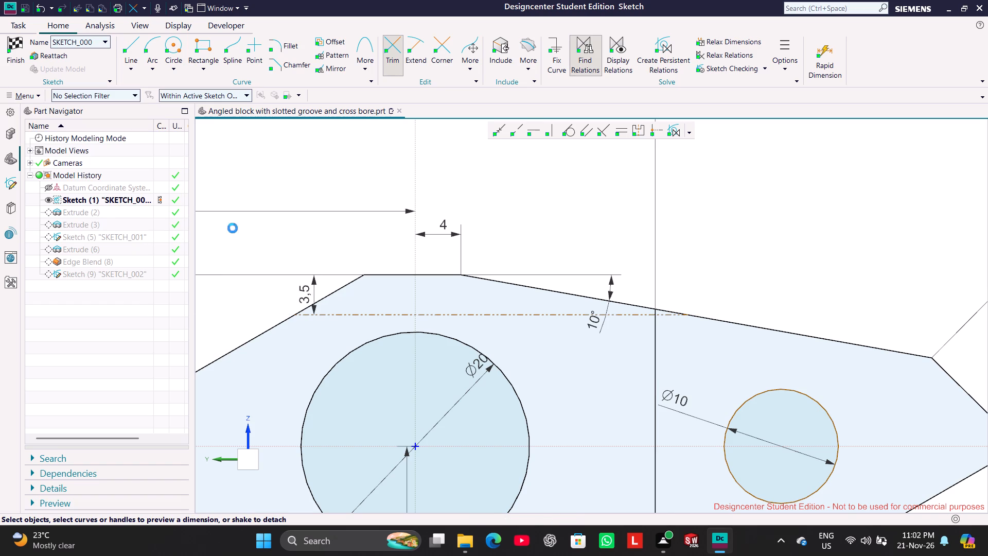
Draw a slanted line from the reference line's nose-side end, across the small circle, to the lower sloped nose edge.
{"action": "left_click", "coordinate": [133, 42]}
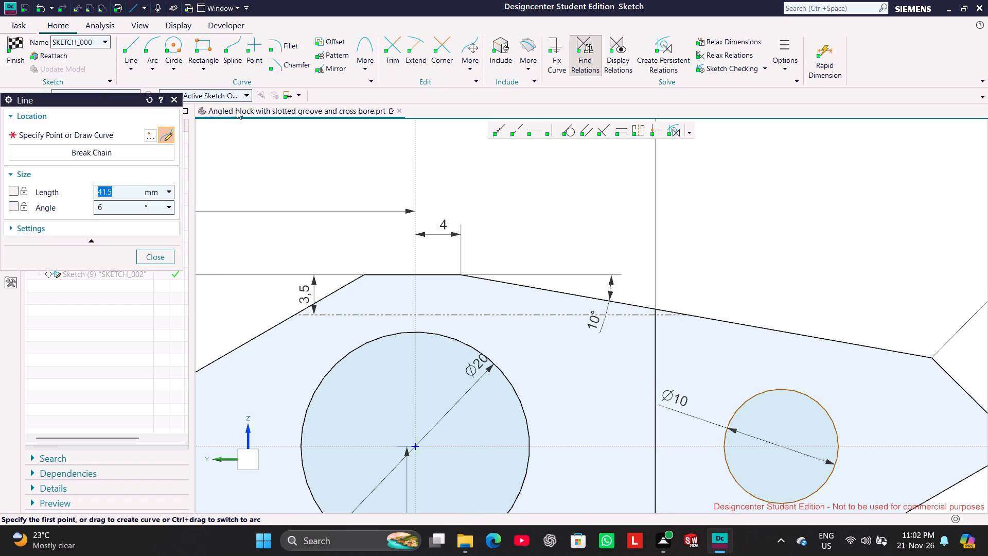
{"action": "left_click", "coordinate": [167, 253]}
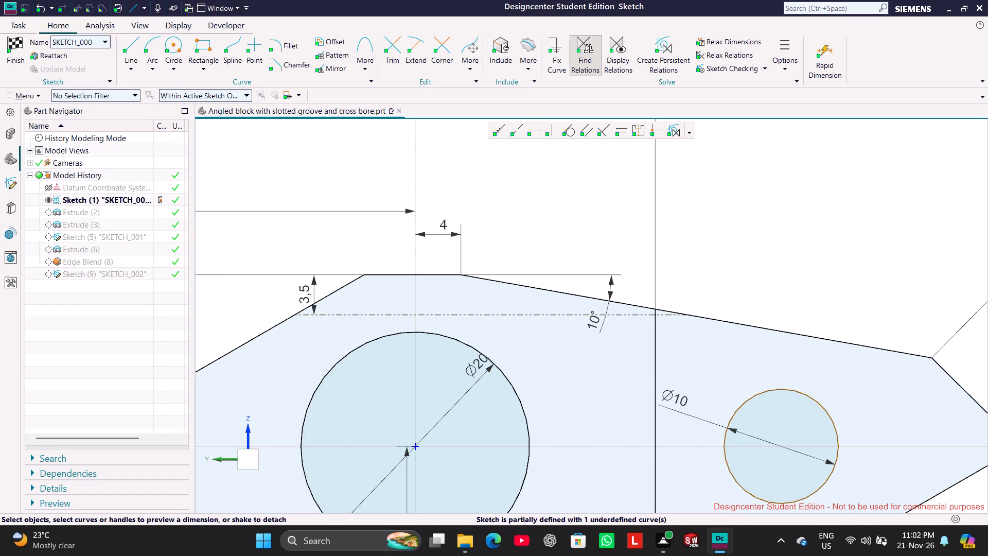
{"action": "left_click", "coordinate": [127, 42]}
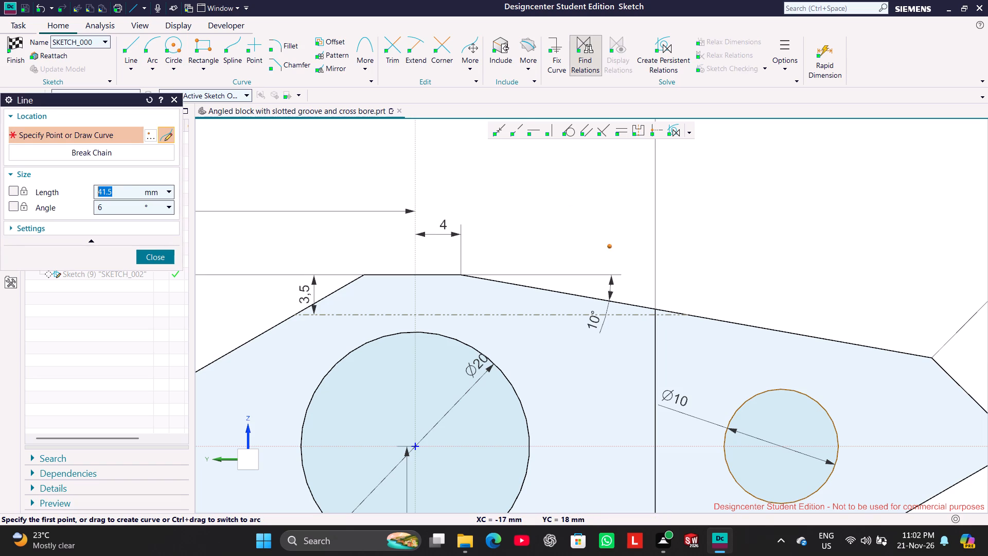
{"action": "scroll", "coordinate": [813, 306], "scroll_direction": "down", "scroll_amount": 3}
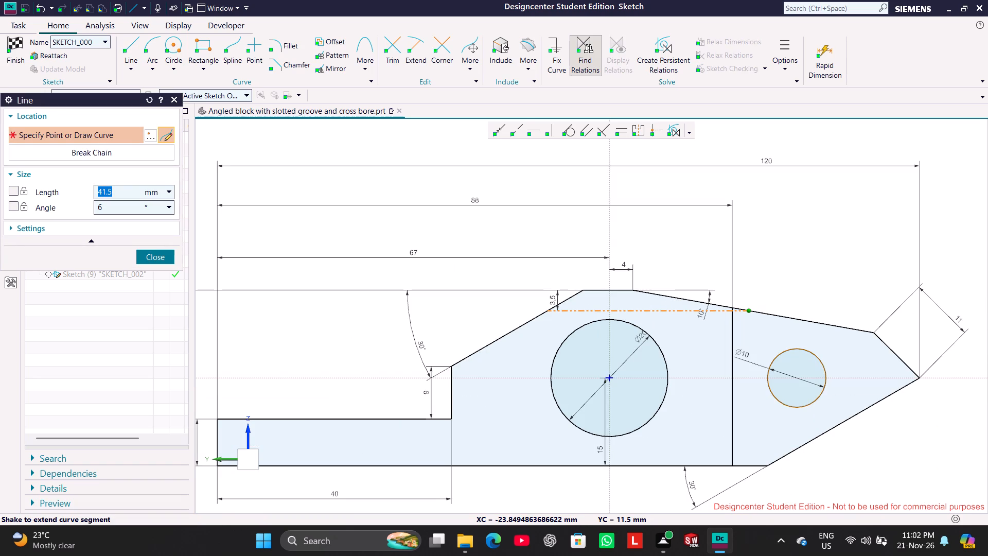
{"action": "left_click", "coordinate": [745, 312]}
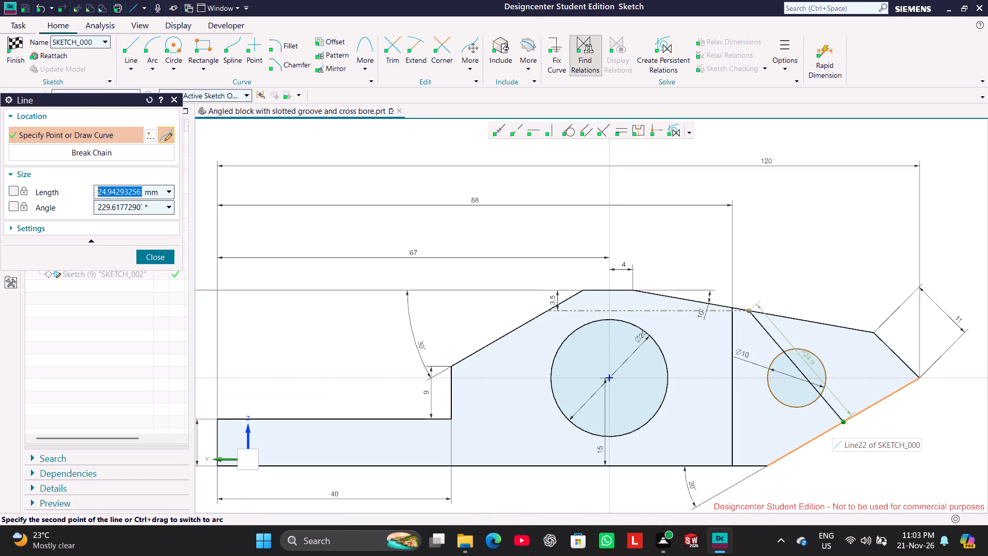
{"action": "left_click", "coordinate": [820, 431]}
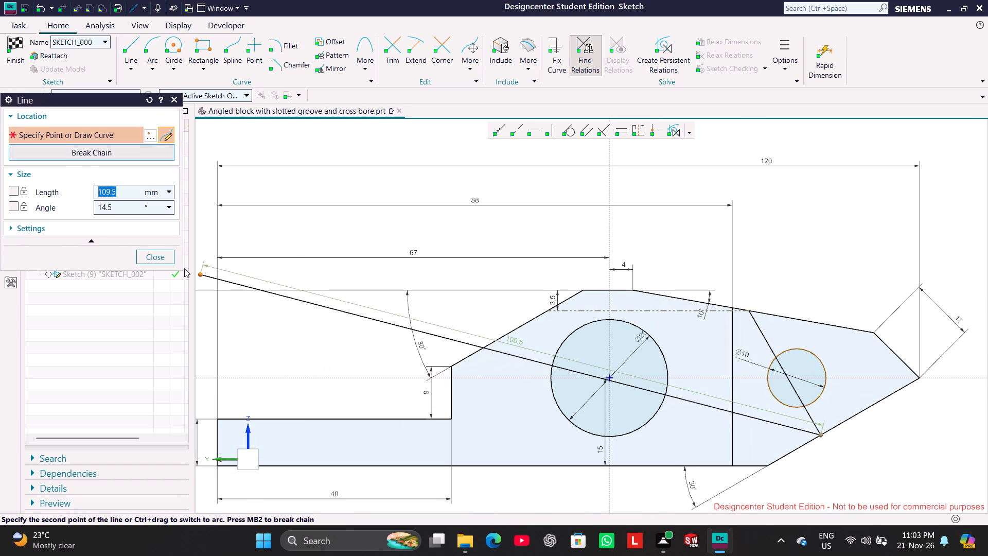
{"action": "left_click", "coordinate": [168, 259]}
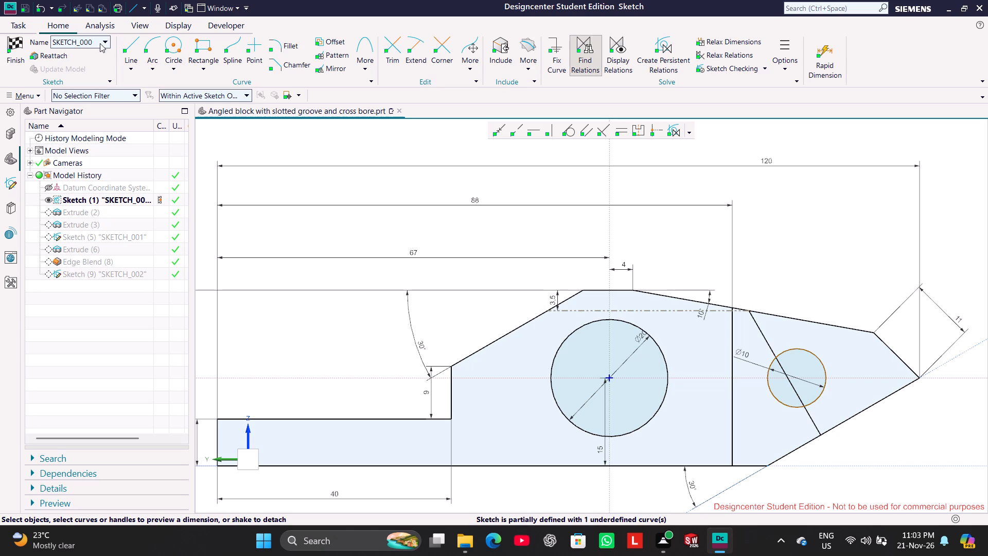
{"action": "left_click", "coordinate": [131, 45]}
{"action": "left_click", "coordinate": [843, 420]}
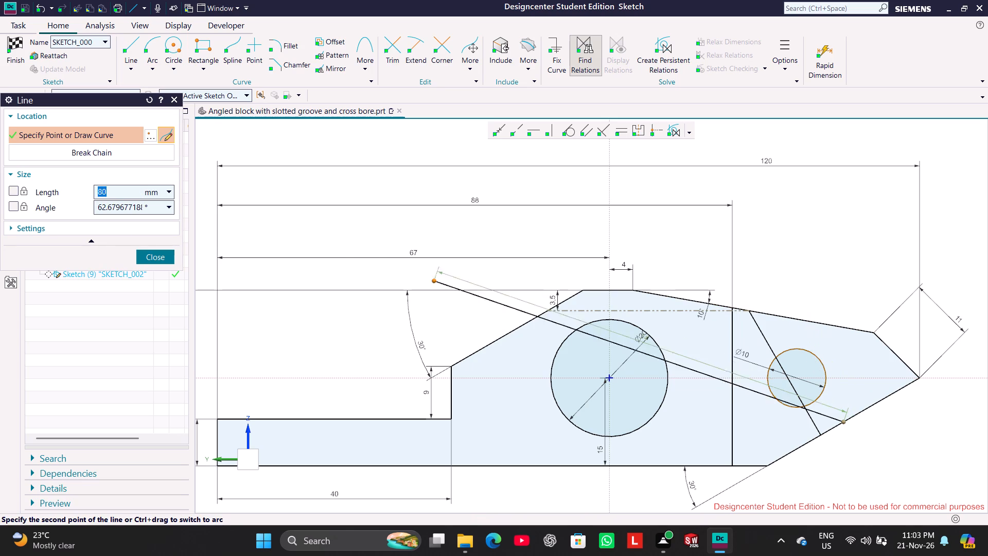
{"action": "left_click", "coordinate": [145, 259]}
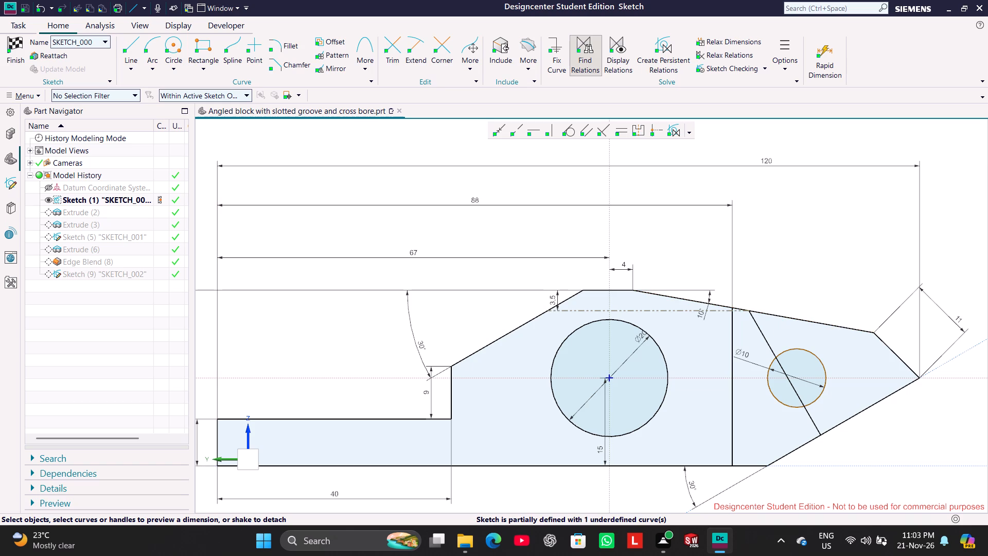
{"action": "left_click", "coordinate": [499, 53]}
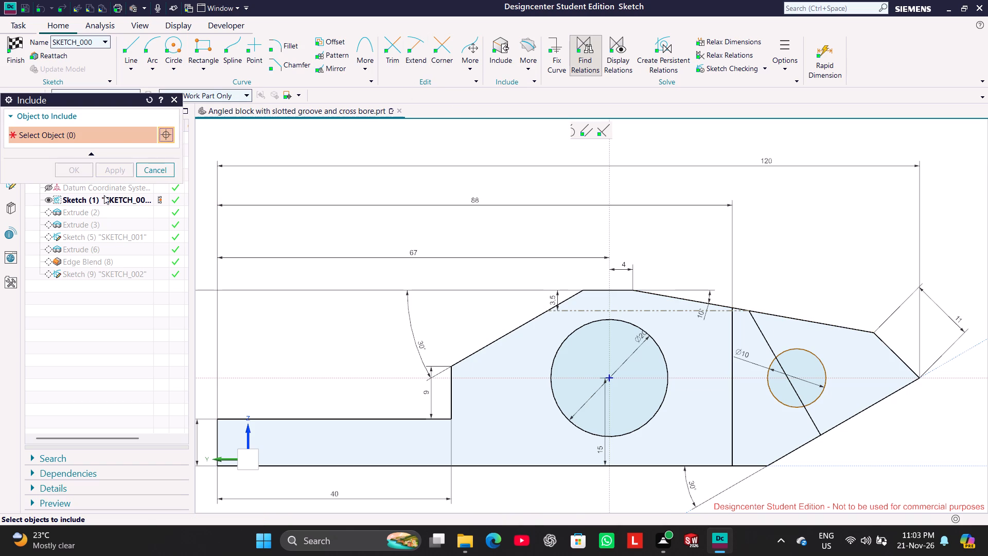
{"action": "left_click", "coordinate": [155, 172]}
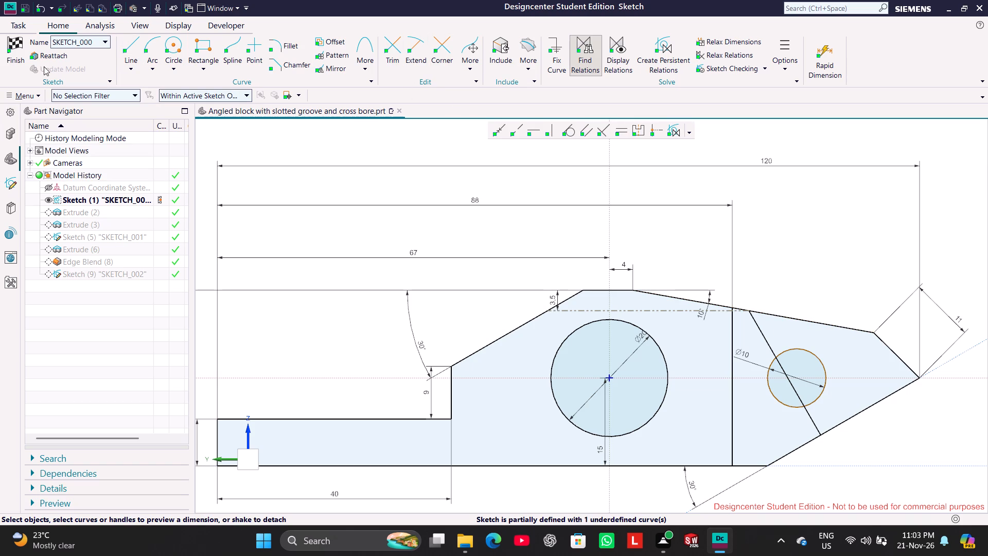
Dimension from the vertical dividing line to the upper nose corner, above the sloped edge, with the Point-to-Point measurement method.
{"action": "left_click", "coordinate": [735, 325]}
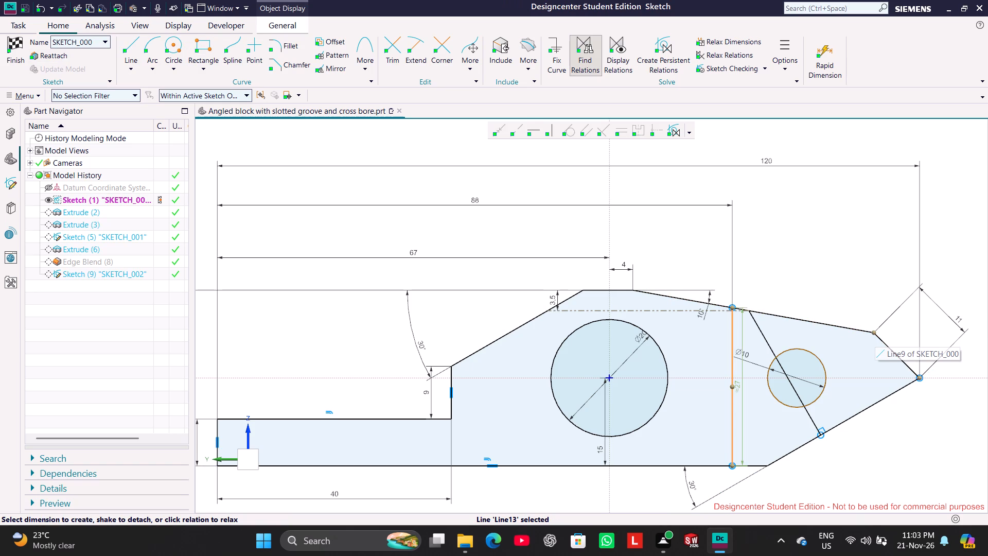
{"action": "left_click", "coordinate": [875, 332]}
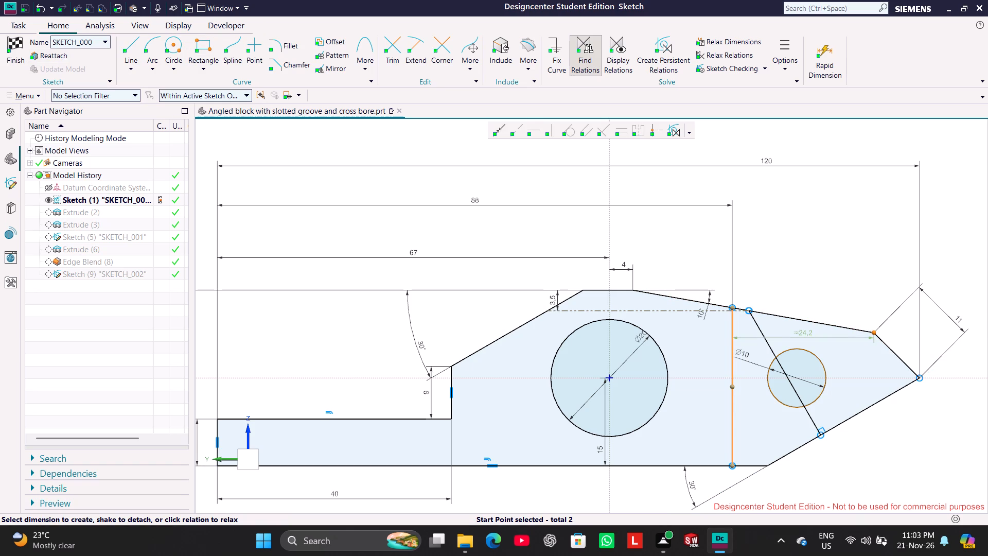
{"action": "left_click_drag", "start_coordinate": [805, 335], "coordinate": [820, 281]}
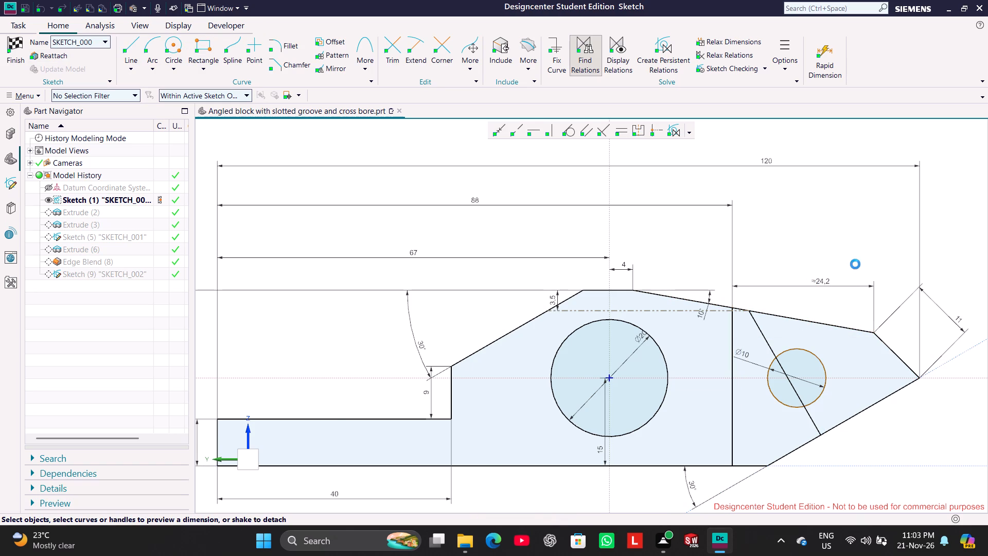
{"action": "left_click", "coordinate": [957, 200]}
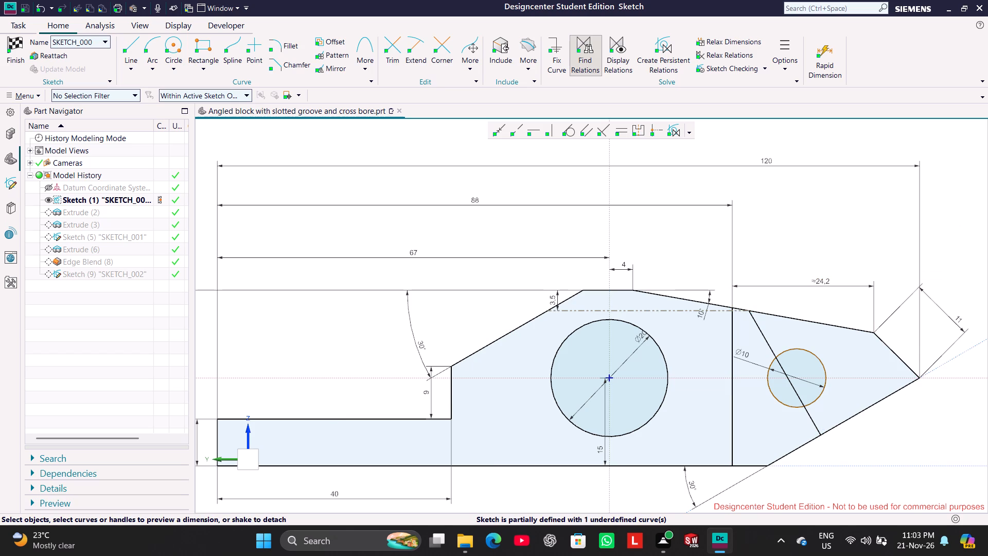
{"action": "right_click", "coordinate": [821, 284]}
{"action": "left_click", "coordinate": [827, 275]}
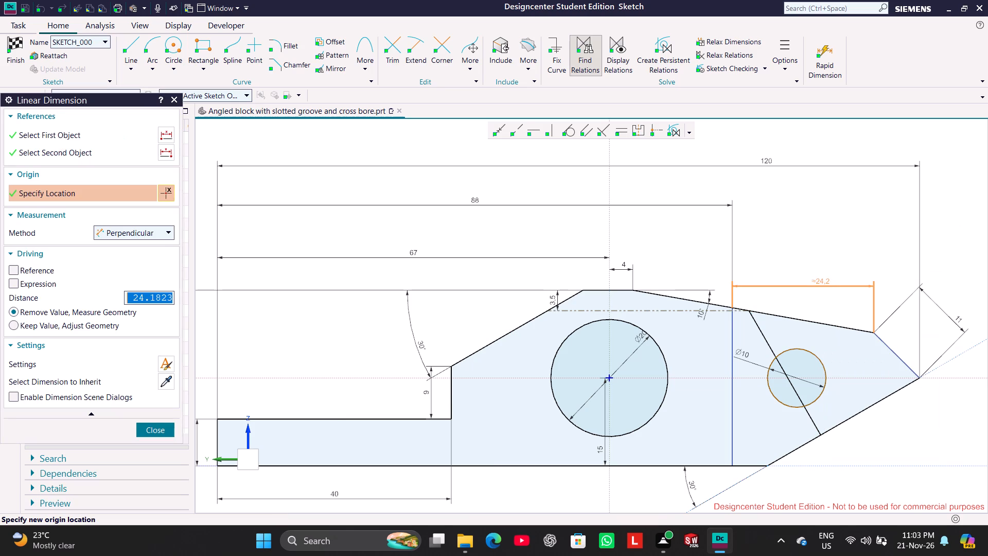
{"action": "left_click", "coordinate": [167, 233]}
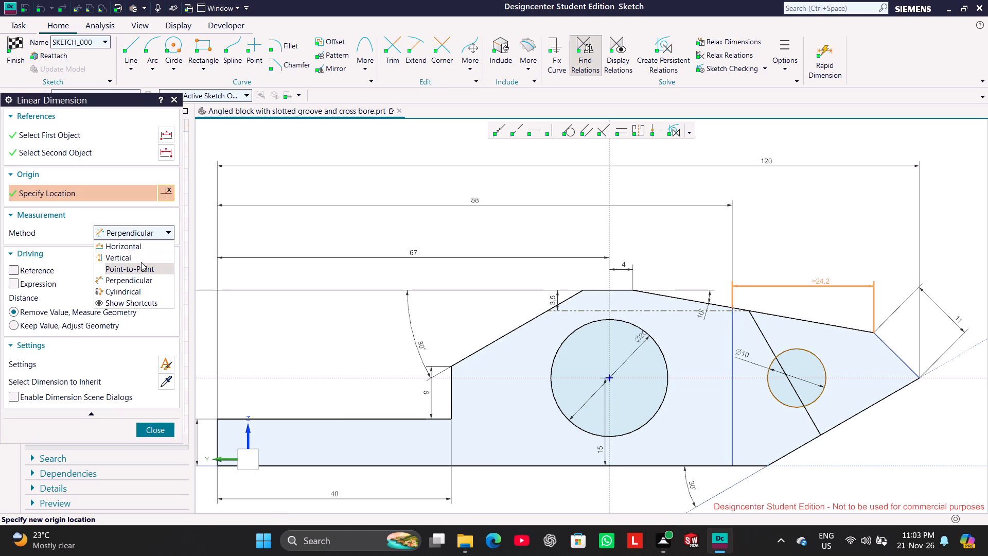
{"action": "left_click", "coordinate": [140, 268]}
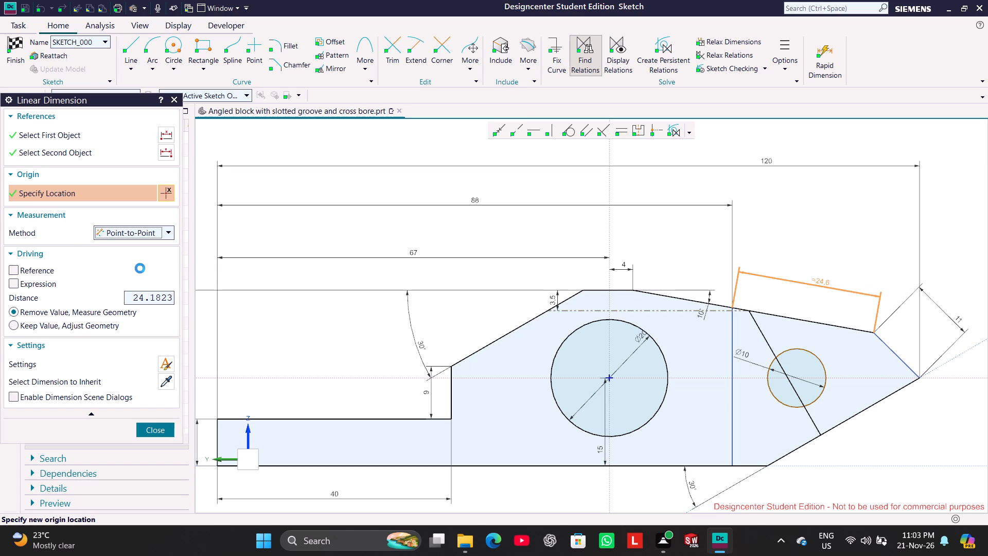
{"action": "left_click", "coordinate": [156, 447]}
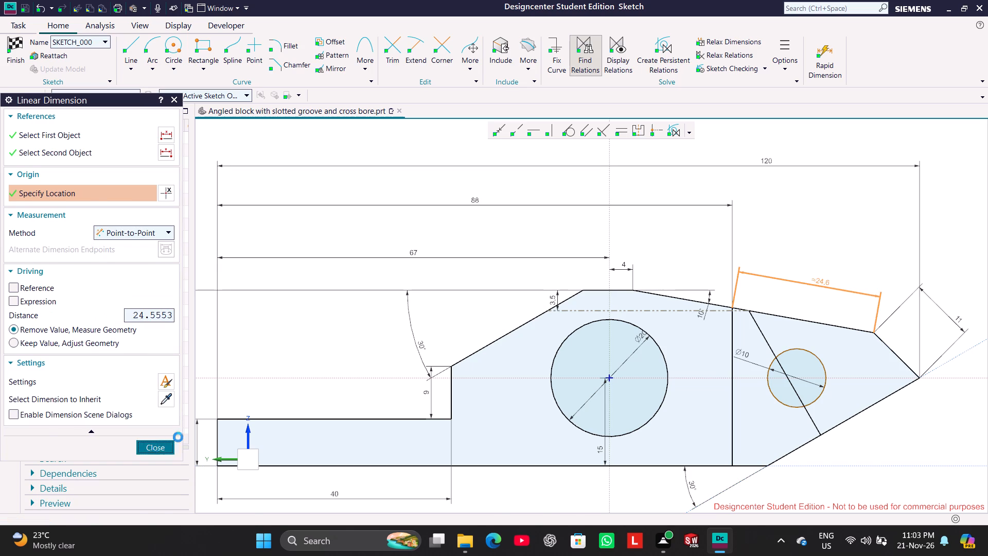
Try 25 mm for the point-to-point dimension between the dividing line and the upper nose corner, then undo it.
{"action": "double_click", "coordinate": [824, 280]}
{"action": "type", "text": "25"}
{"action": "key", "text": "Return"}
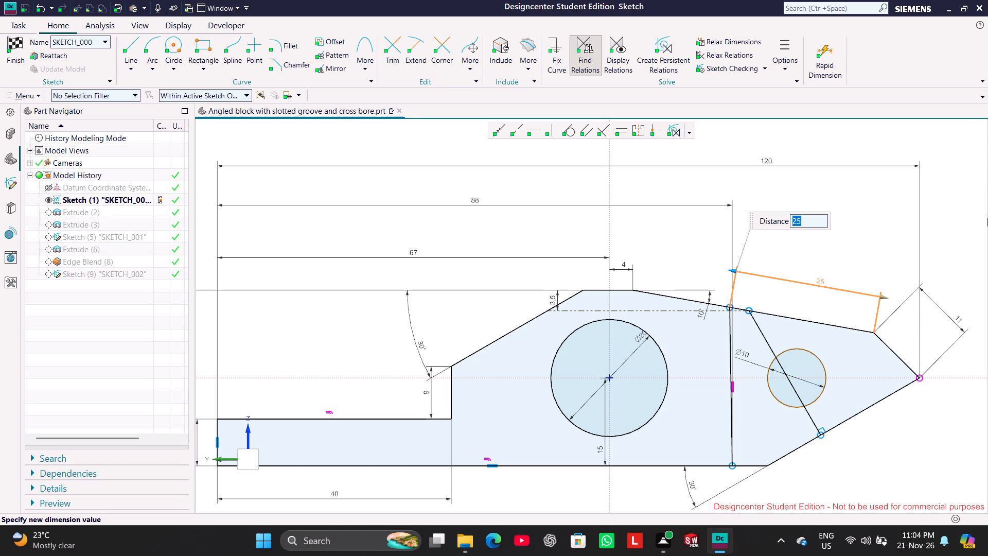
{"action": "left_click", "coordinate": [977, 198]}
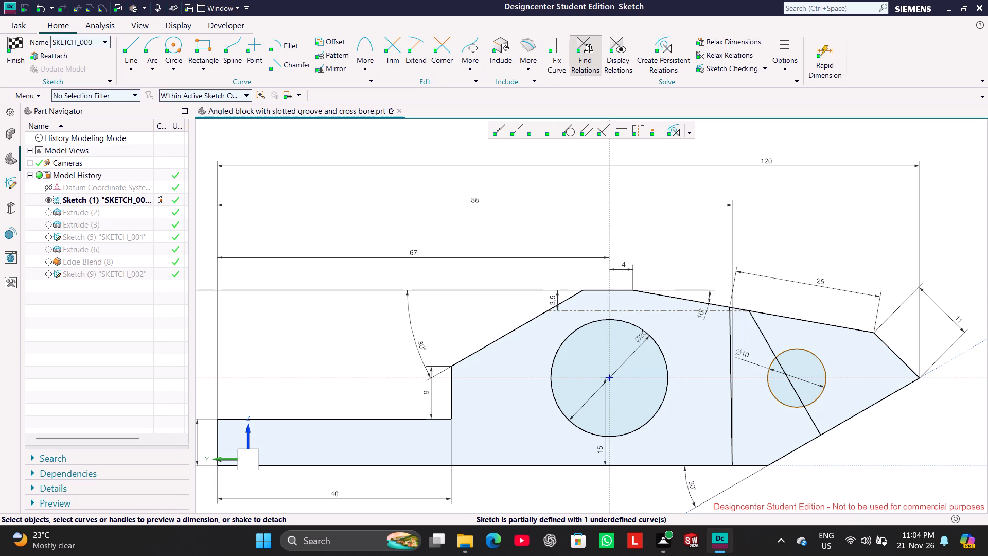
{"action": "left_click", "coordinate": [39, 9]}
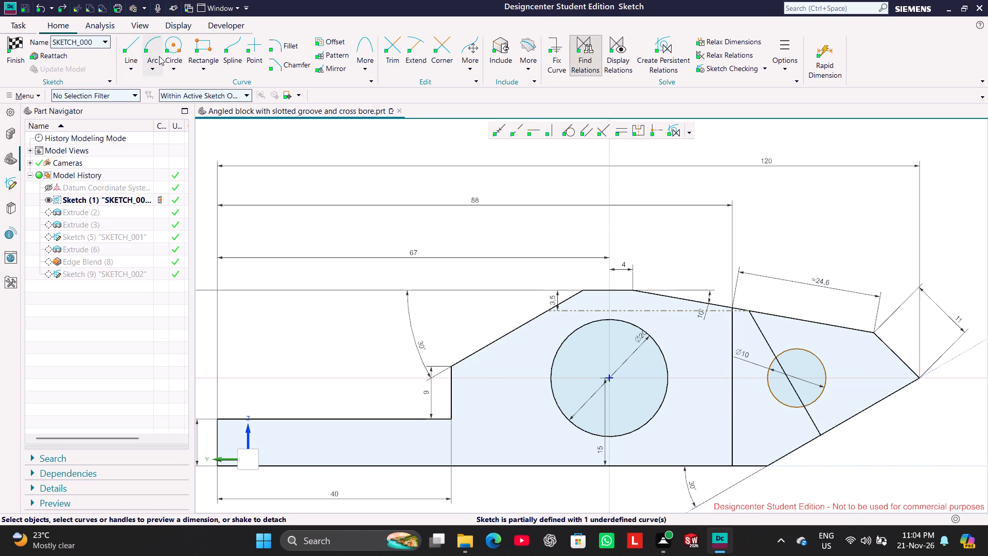
Draw a vertical line upward from the dividing line's top end, ending above the profile just below the 88 mm dimension.
{"action": "left_click", "coordinate": [140, 43]}
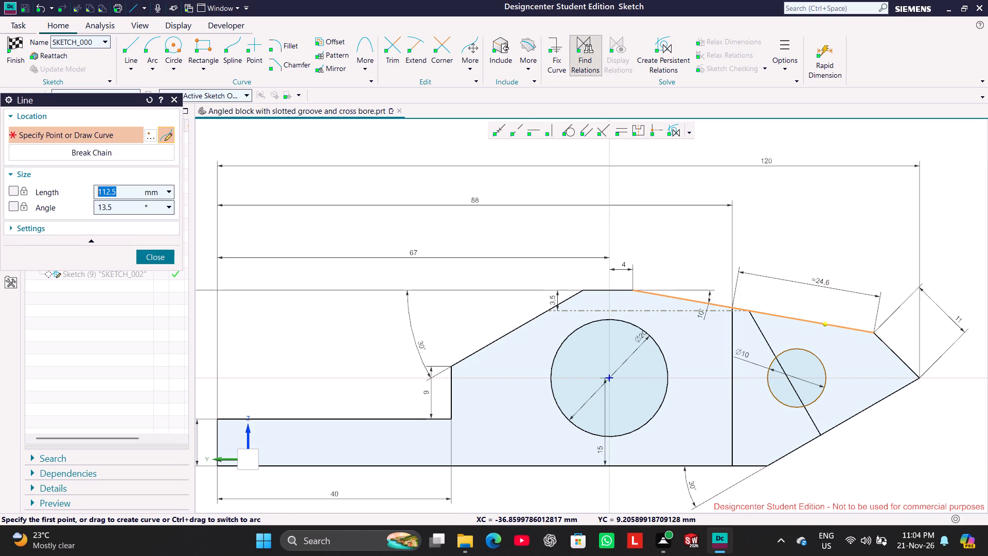
{"action": "left_click", "coordinate": [144, 255]}
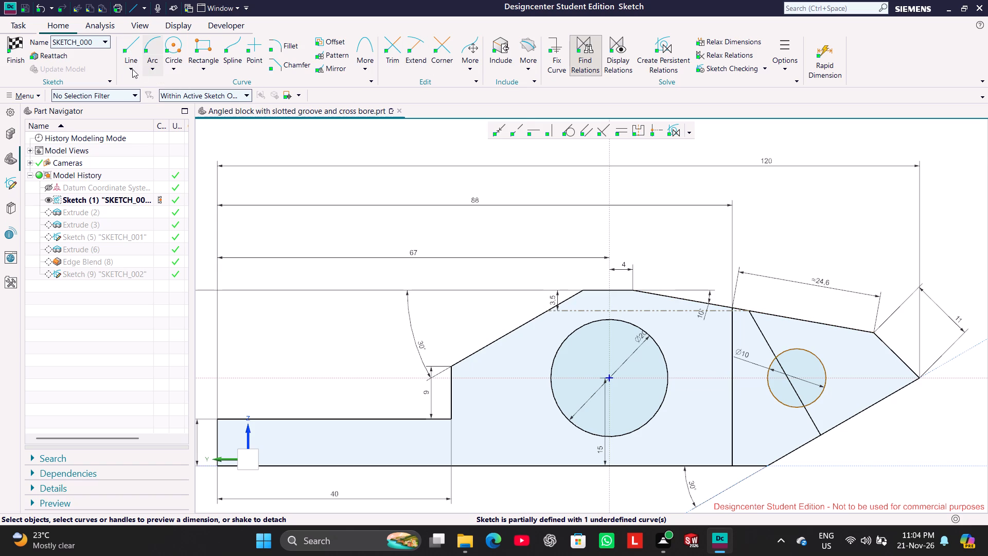
{"action": "left_click", "coordinate": [132, 53]}
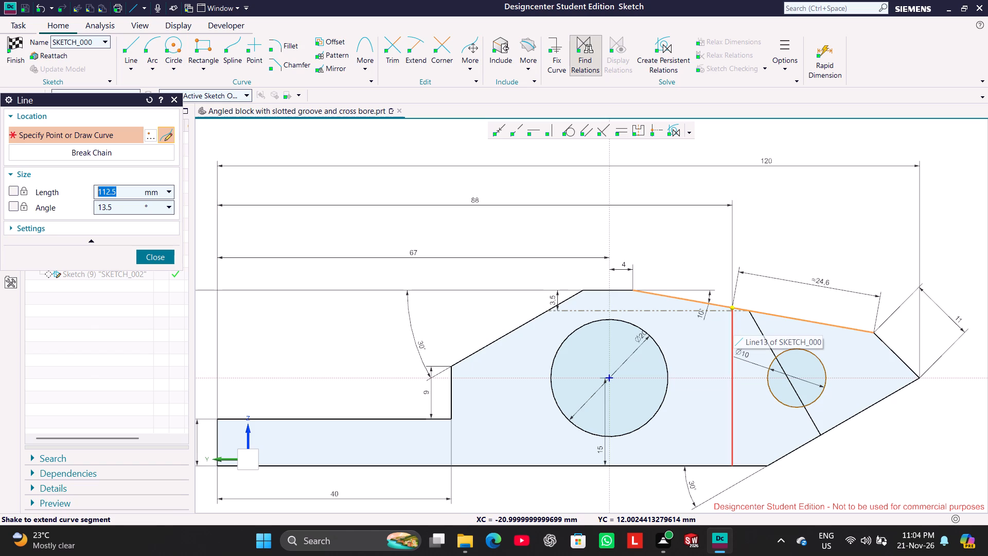
{"action": "left_click", "coordinate": [738, 315]}
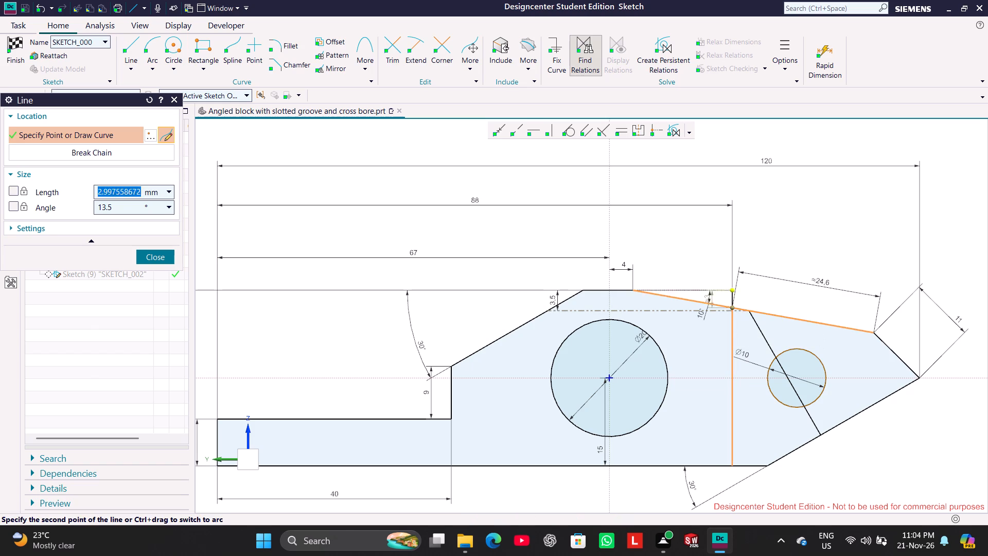
{"action": "left_click", "coordinate": [731, 219]}
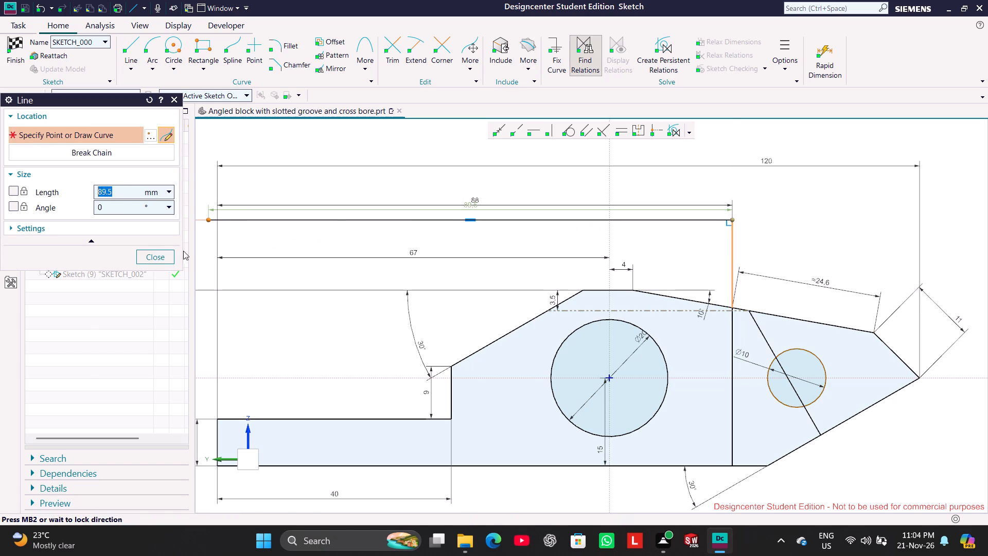
Trim away the vertical line segment that rises above the profile from the dividing line's top end.
{"action": "left_click", "coordinate": [158, 256]}
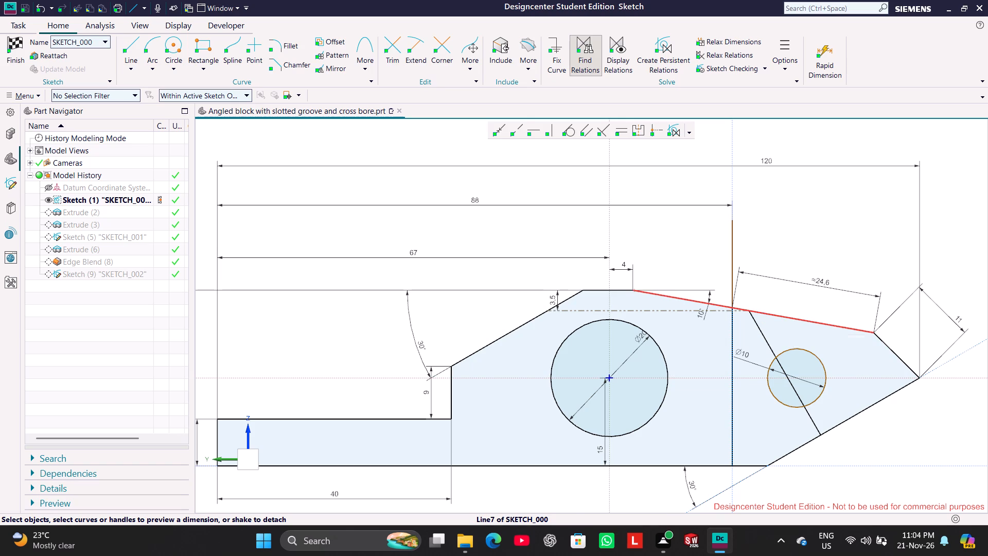
{"action": "left_click", "coordinate": [391, 49]}
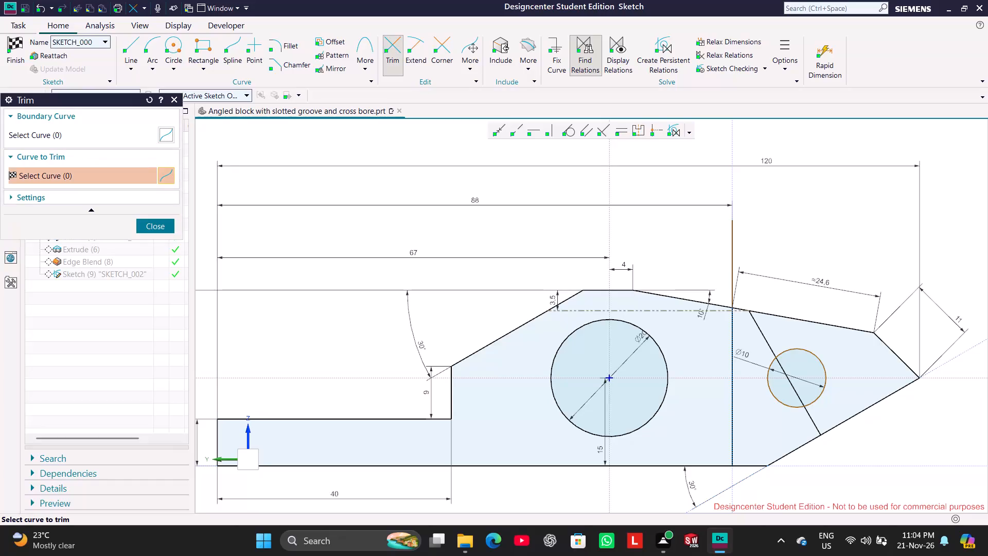
{"action": "left_click", "coordinate": [734, 242]}
{"action": "left_click", "coordinate": [161, 226]}
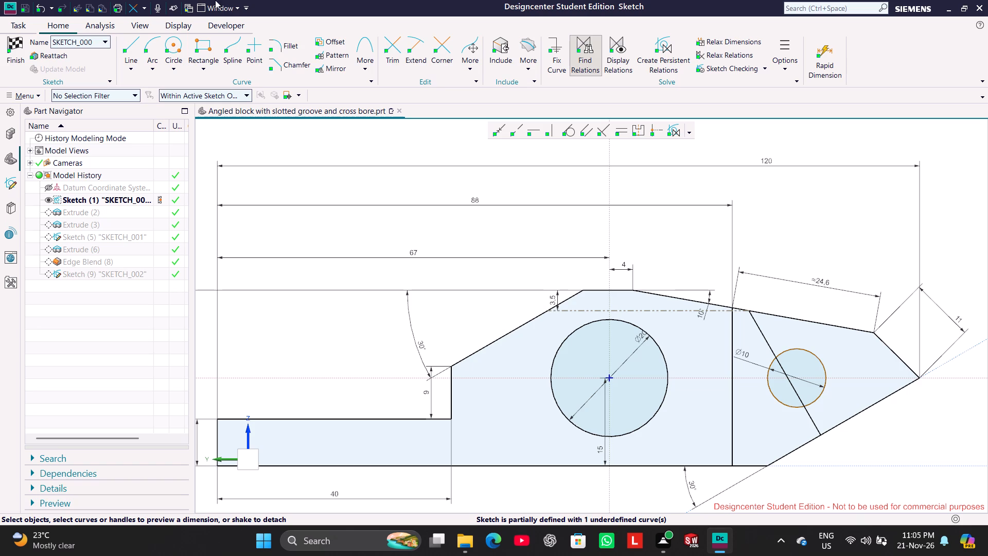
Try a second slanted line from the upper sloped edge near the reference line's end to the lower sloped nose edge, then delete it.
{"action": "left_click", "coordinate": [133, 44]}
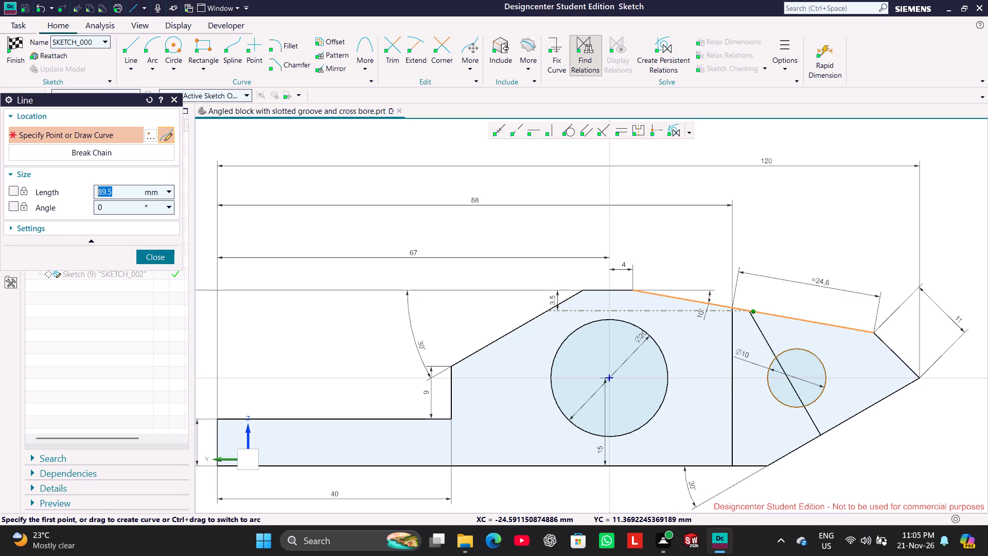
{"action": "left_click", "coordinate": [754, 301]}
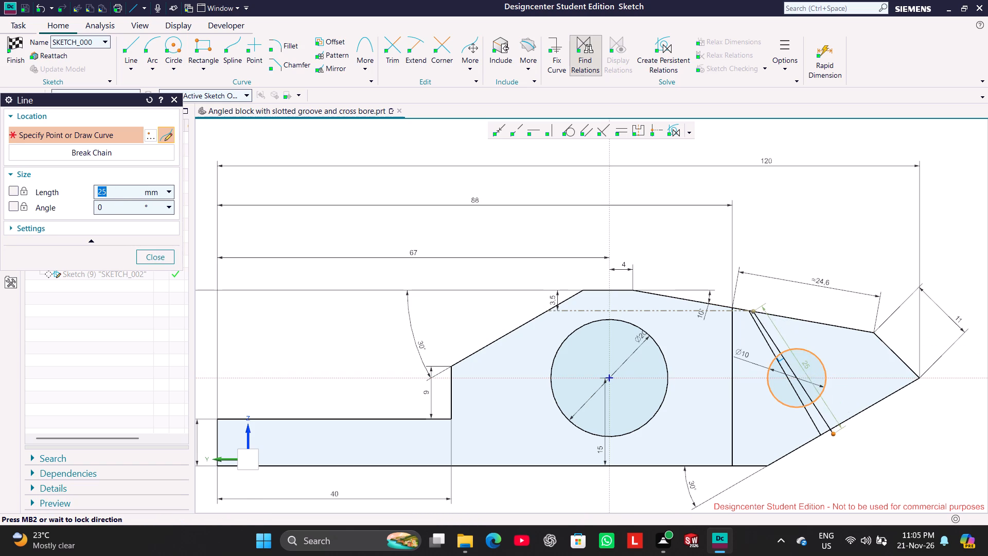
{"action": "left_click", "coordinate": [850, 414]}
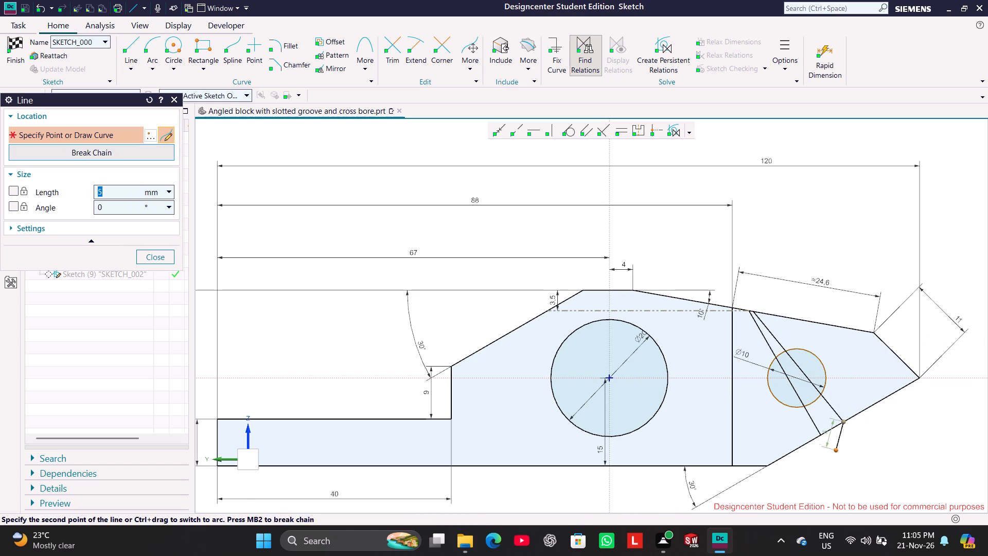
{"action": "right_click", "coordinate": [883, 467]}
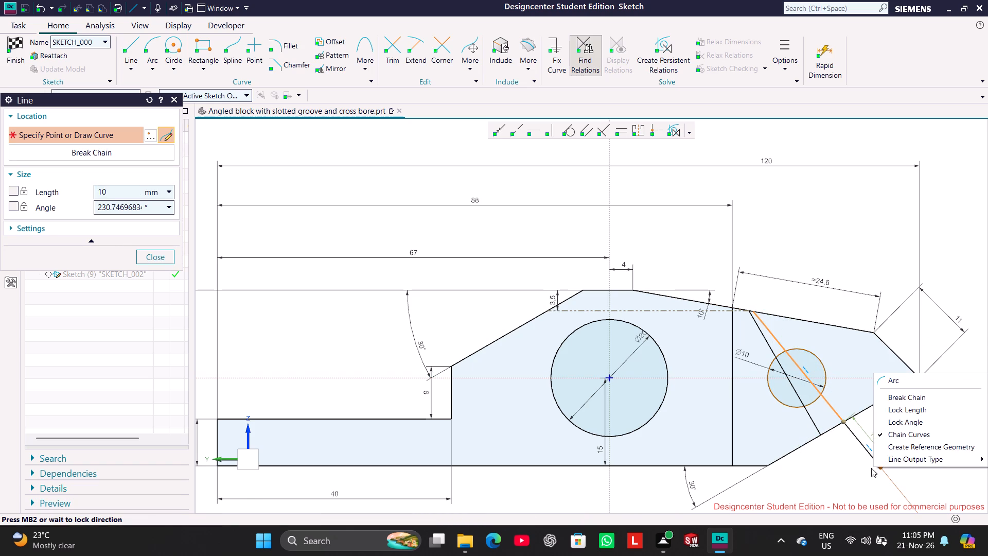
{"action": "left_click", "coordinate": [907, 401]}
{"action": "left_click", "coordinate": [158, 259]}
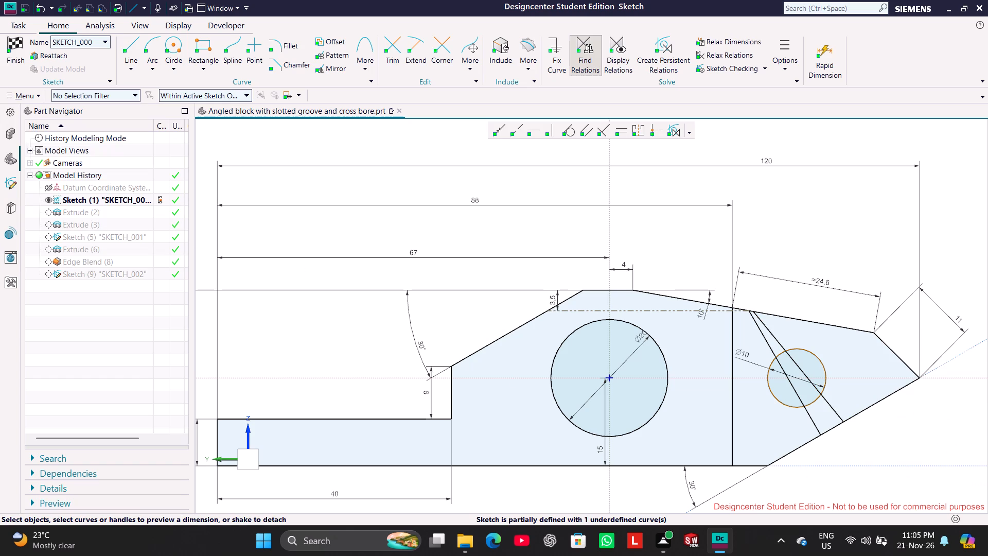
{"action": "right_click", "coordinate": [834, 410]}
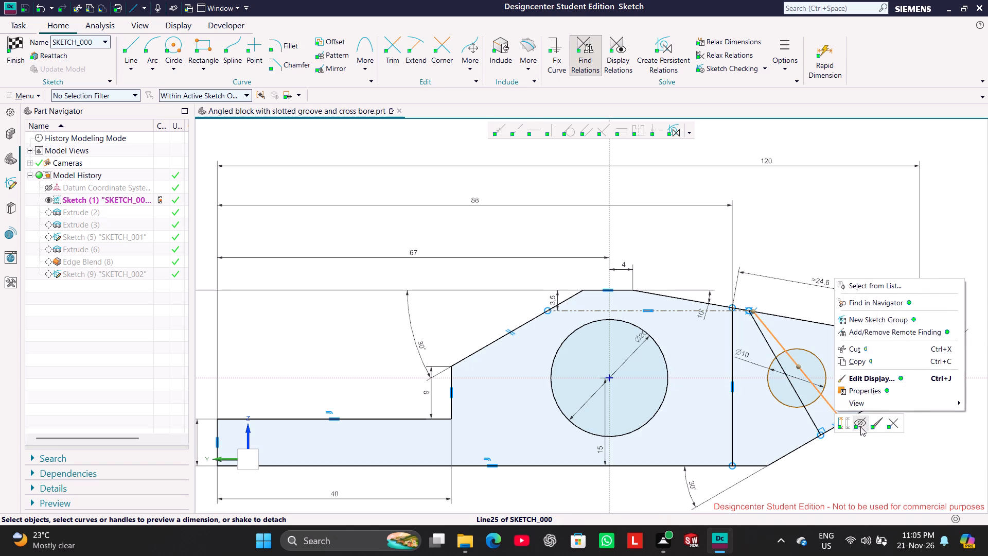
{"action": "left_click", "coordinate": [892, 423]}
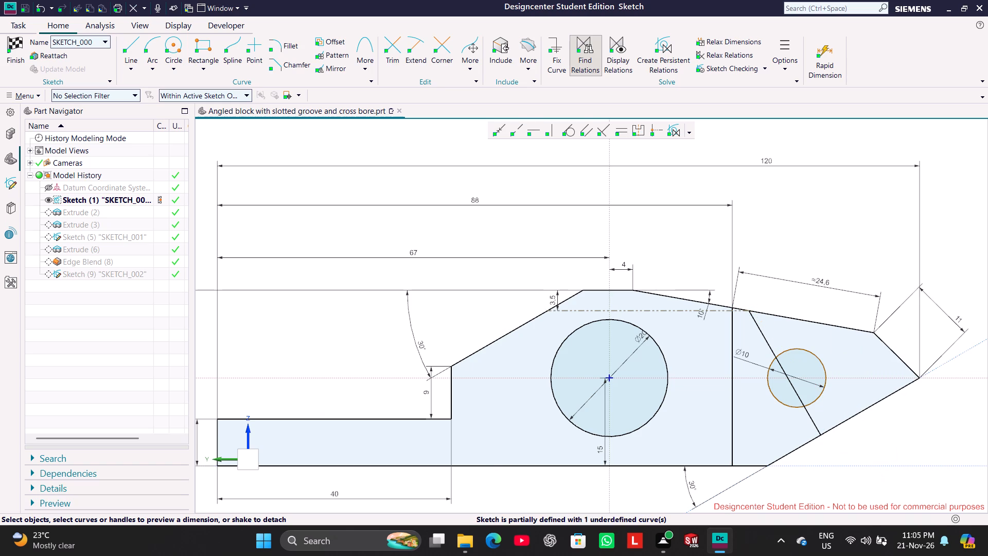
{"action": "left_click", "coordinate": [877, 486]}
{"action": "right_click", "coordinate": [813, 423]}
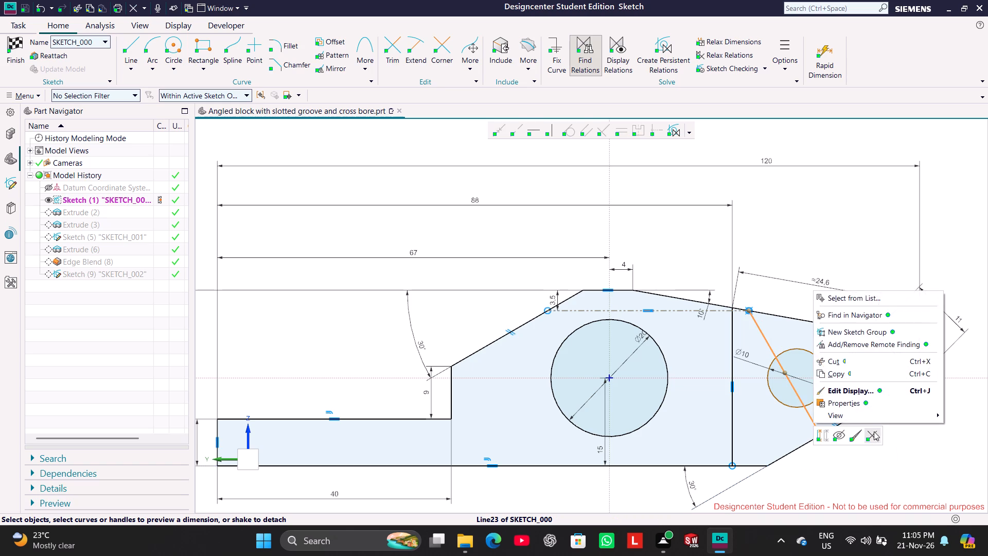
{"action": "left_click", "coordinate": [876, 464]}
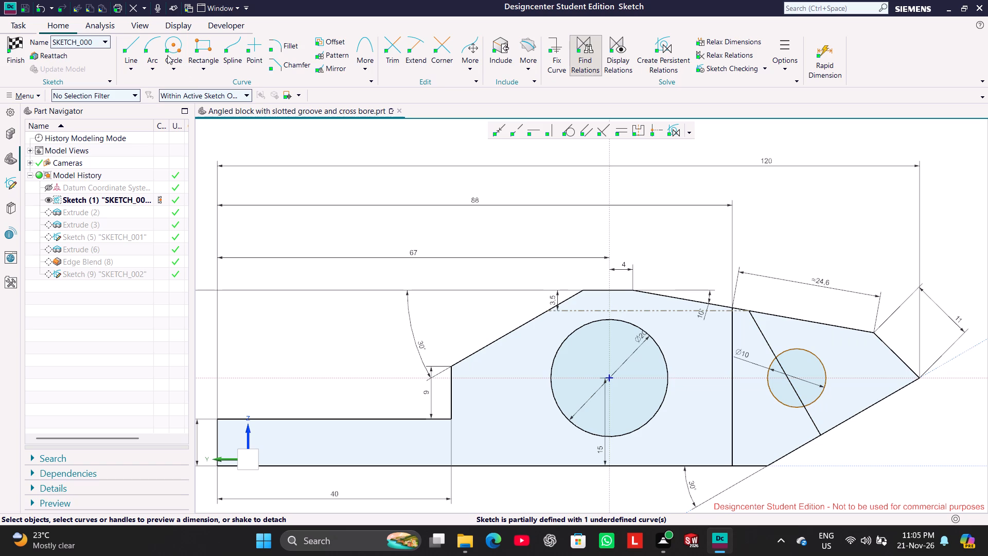
Draw a slanted line about 19 mm long from the upper sloped edge, past the small circle, to the lower sloped nose edge.
{"action": "left_click", "coordinate": [116, 45]}
{"action": "left_click", "coordinate": [132, 54]}
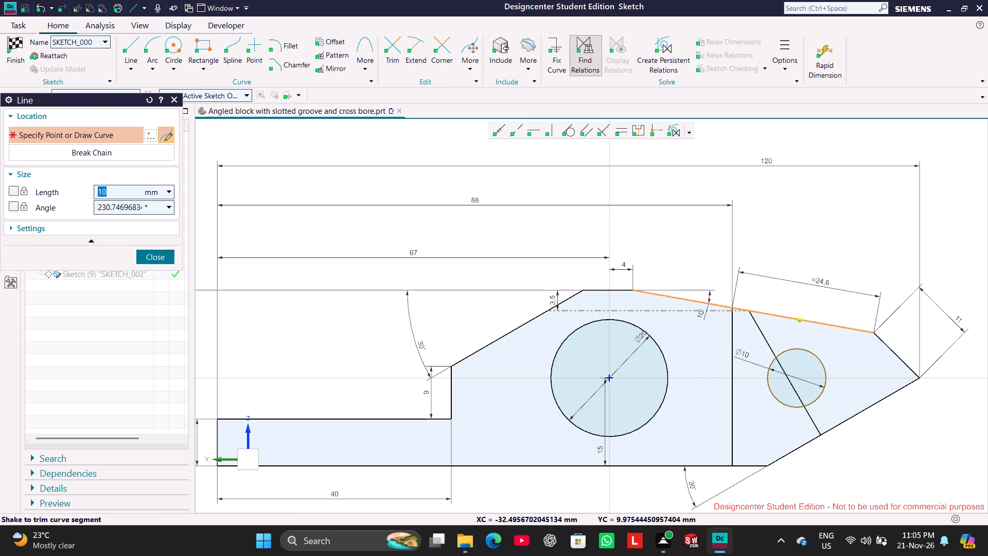
{"action": "left_click", "coordinate": [800, 321]}
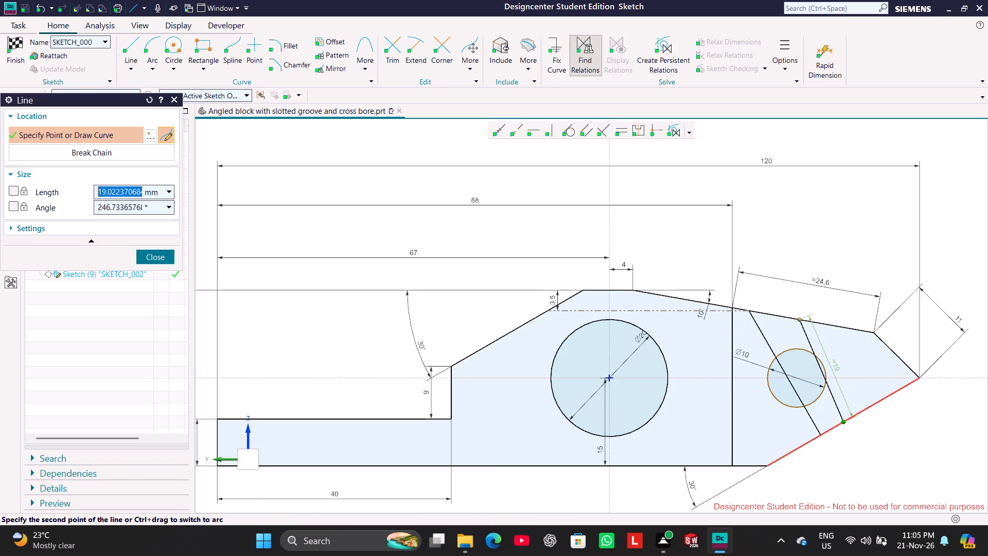
{"action": "left_click", "coordinate": [852, 417]}
{"action": "left_click", "coordinate": [166, 251]}
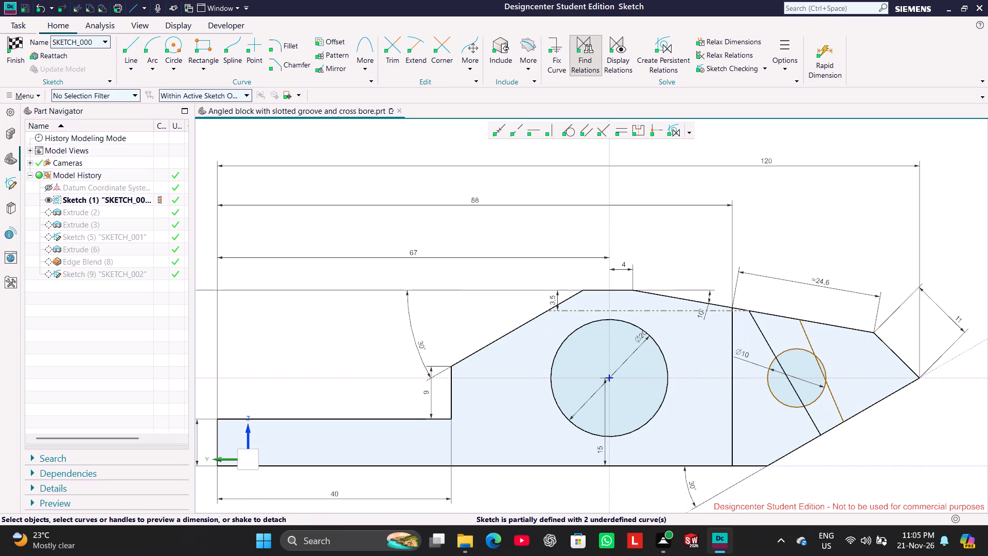
Dimension from the new slanted line's upper end to the upper nose corner, placing the dimension above the sloped edge.
{"action": "left_click", "coordinate": [874, 331]}
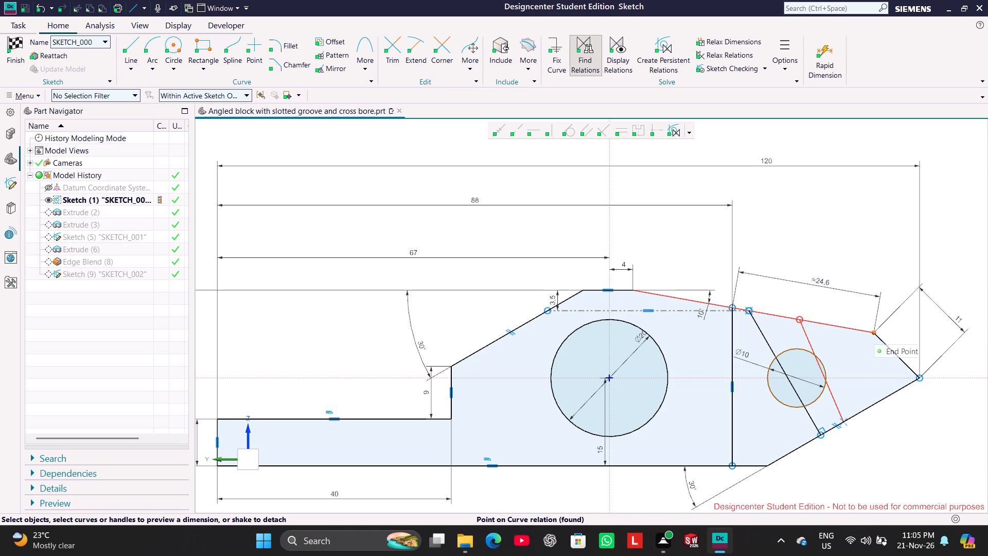
{"action": "left_click", "coordinate": [800, 320]}
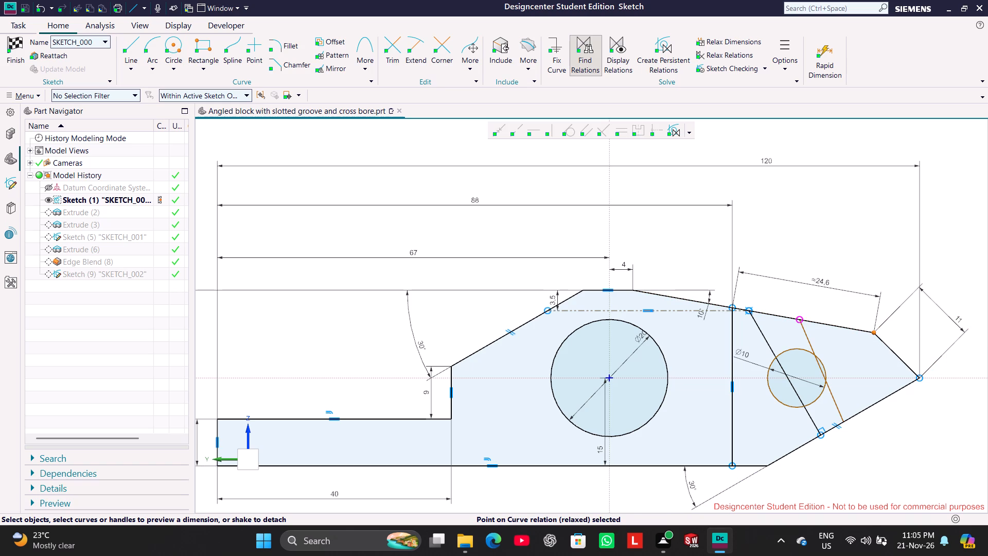
{"action": "left_click", "coordinate": [818, 54]}
{"action": "left_click", "coordinate": [800, 319]}
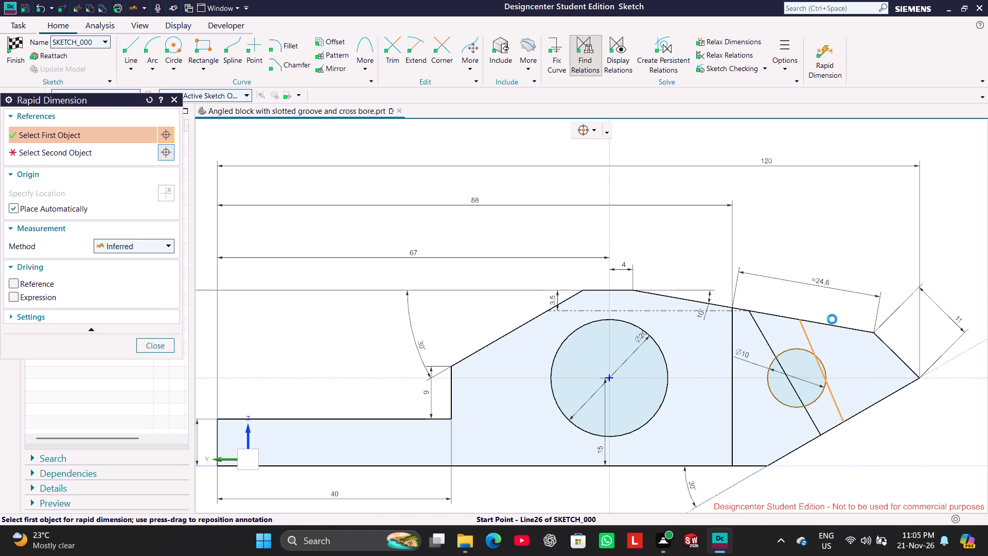
{"action": "left_click", "coordinate": [877, 332]}
{"action": "left_click_drag", "start_coordinate": [838, 329], "coordinate": [838, 327]}
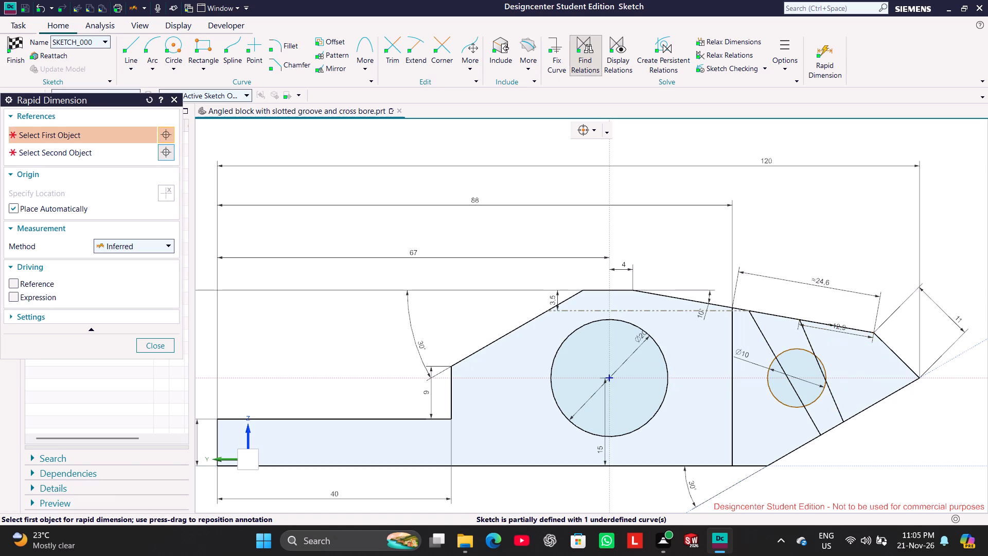
{"action": "left_click_drag", "start_coordinate": [838, 327], "coordinate": [849, 305]}
{"action": "left_click", "coordinate": [162, 340]}
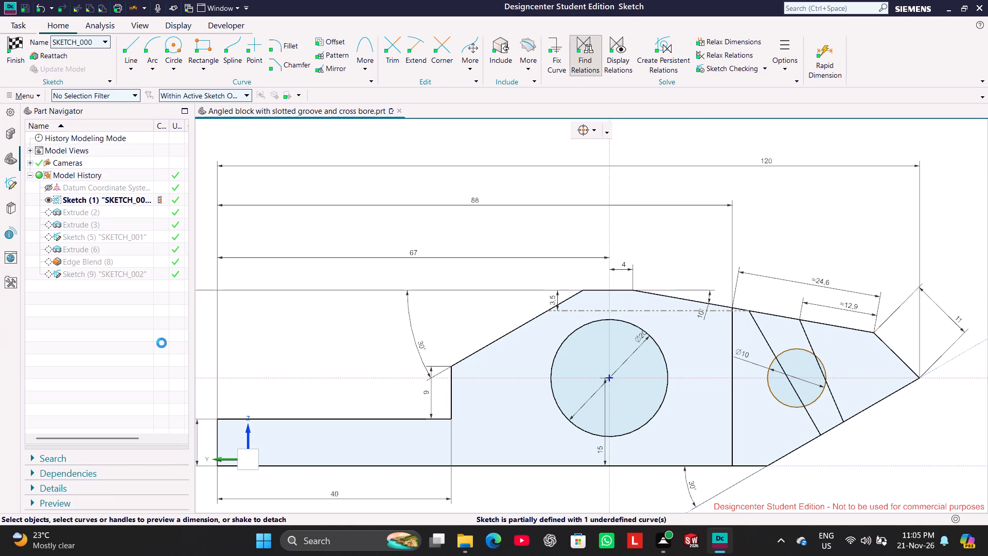
Set the slanted line's distance from the upper nose corner to 24.6/2 and keep the formula as an expression.
{"action": "double_click", "coordinate": [851, 306]}
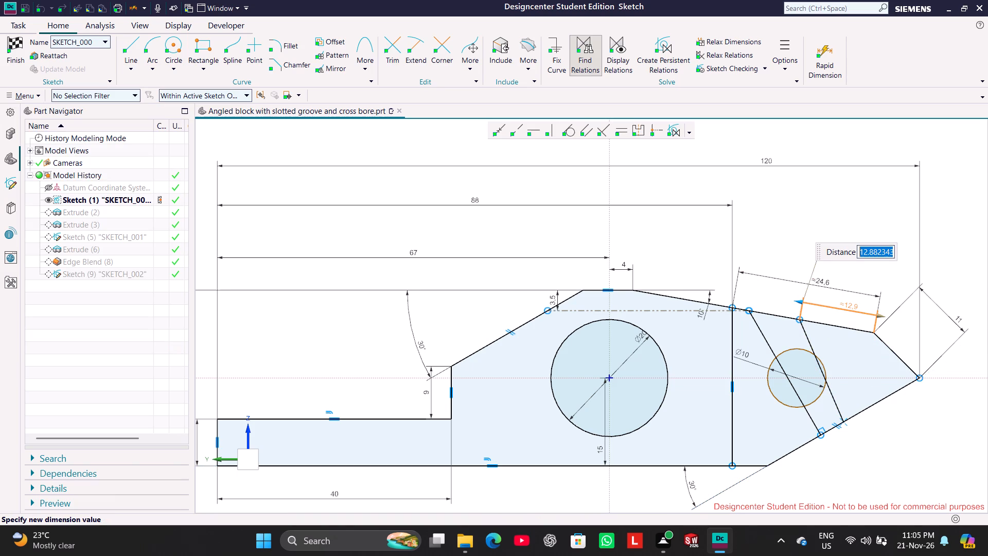
{"action": "type", "text": "24.6/2"}
{"action": "key", "text": "Return"}
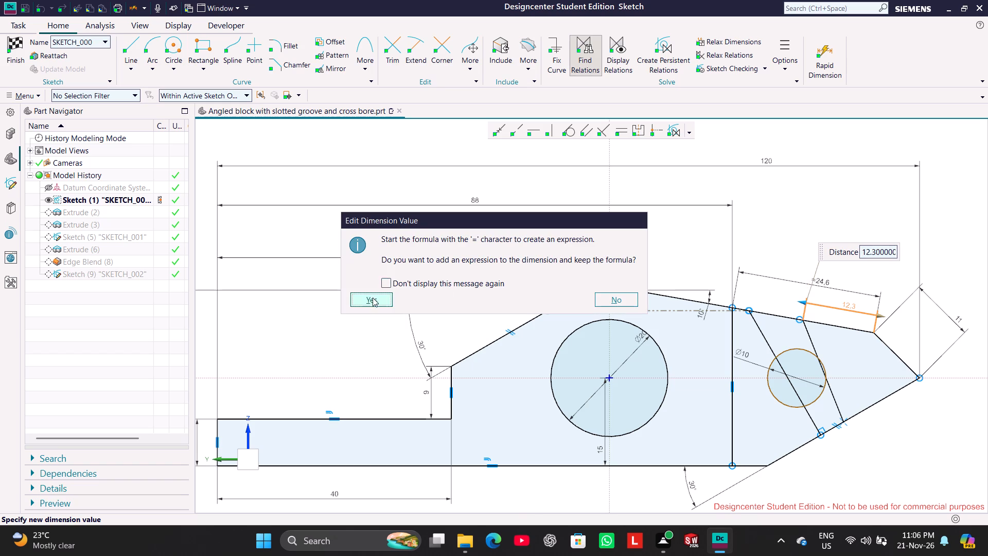
{"action": "left_click", "coordinate": [368, 297]}
{"action": "left_click", "coordinate": [958, 195]}
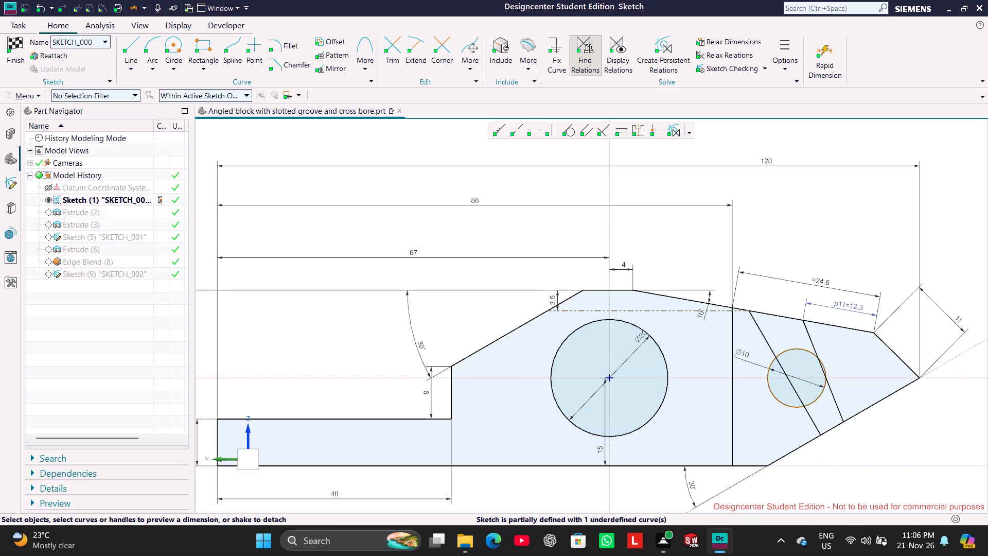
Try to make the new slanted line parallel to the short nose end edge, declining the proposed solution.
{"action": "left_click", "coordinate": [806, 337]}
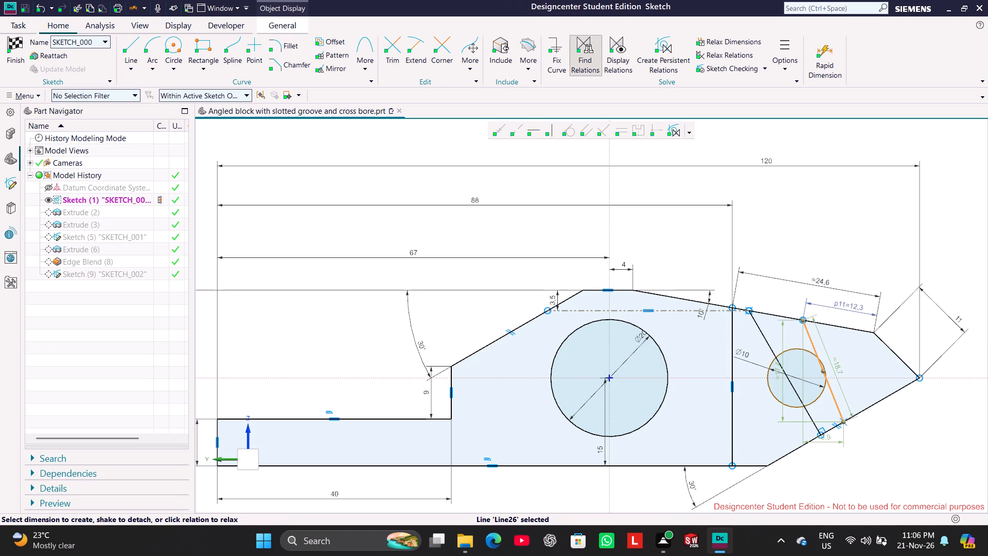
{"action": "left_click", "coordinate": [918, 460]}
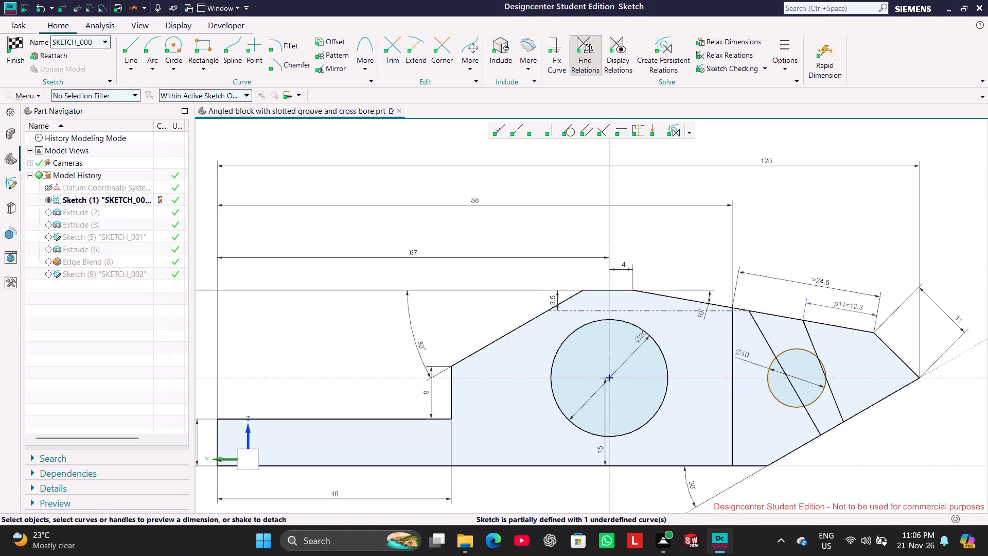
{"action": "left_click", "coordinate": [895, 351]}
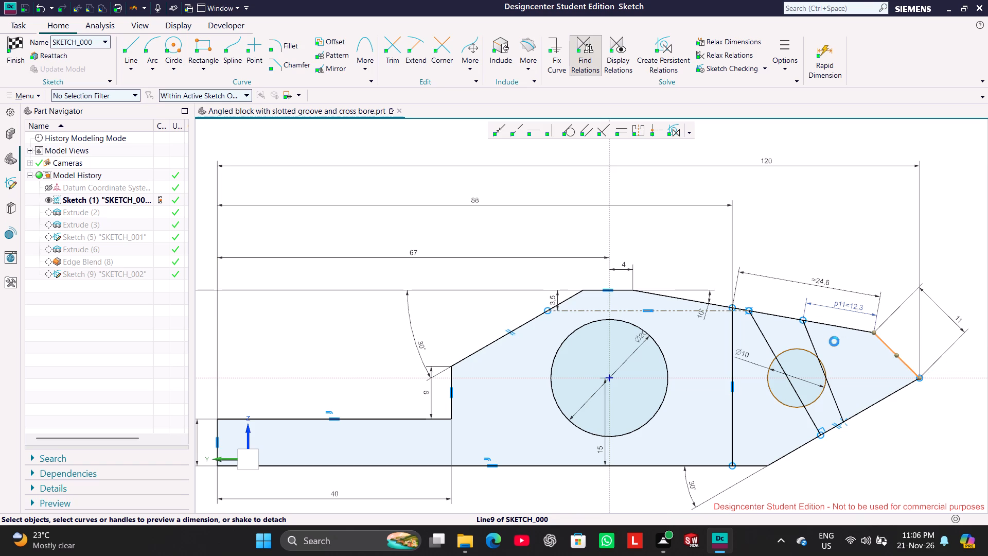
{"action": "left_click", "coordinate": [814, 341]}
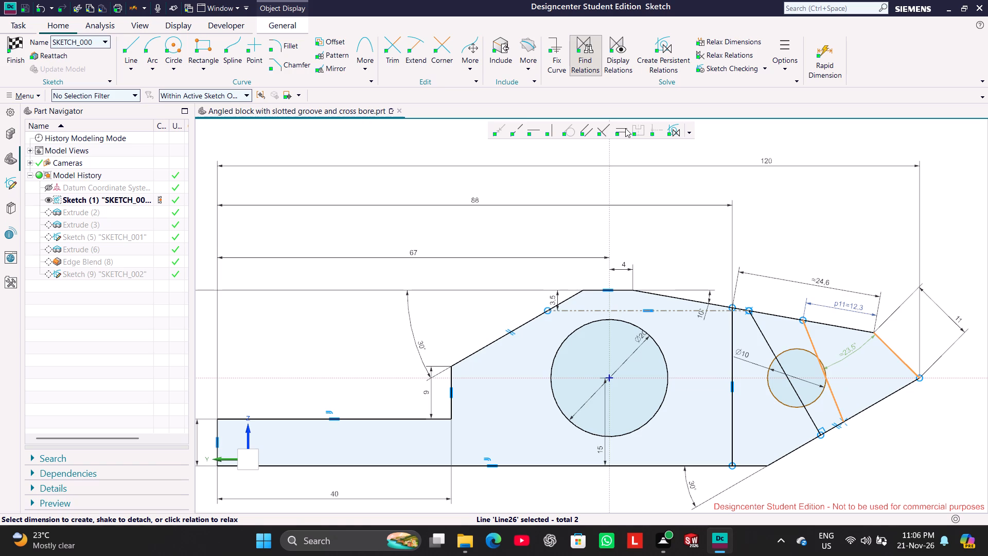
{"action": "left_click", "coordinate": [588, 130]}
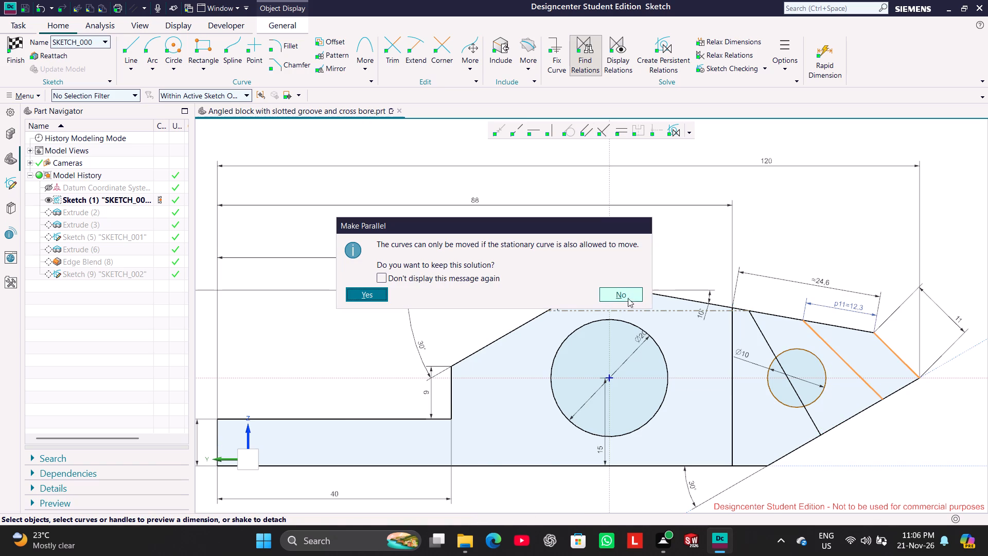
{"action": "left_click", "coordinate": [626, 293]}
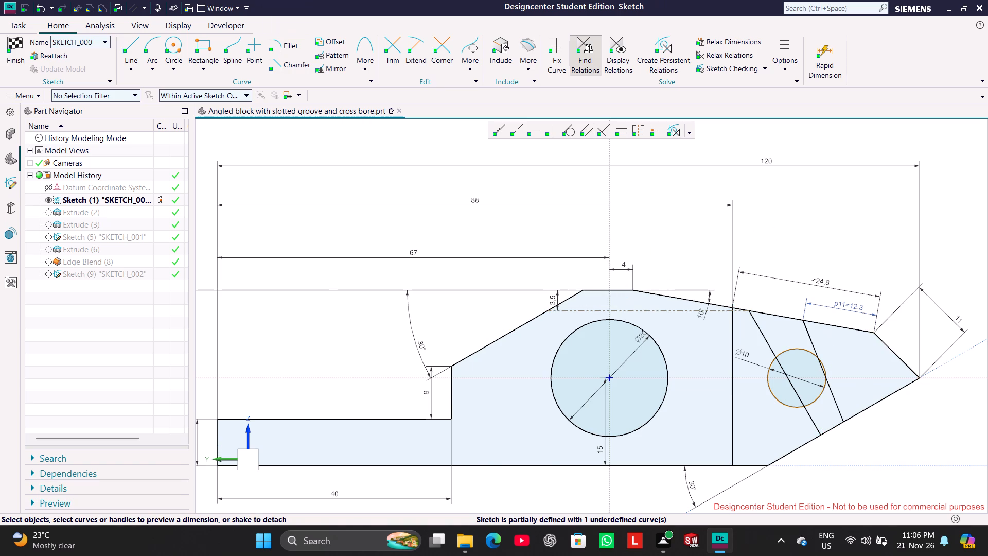
Delete the 12.3 mm expression dimension between the slanted line and the upper nose corner.
{"action": "right_click", "coordinate": [839, 308]}
{"action": "left_click", "coordinate": [898, 296]}
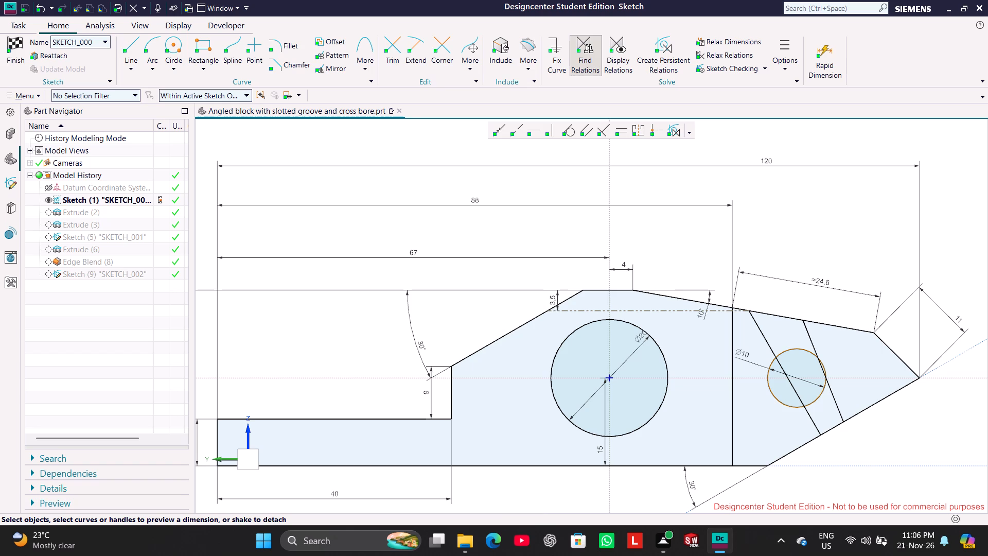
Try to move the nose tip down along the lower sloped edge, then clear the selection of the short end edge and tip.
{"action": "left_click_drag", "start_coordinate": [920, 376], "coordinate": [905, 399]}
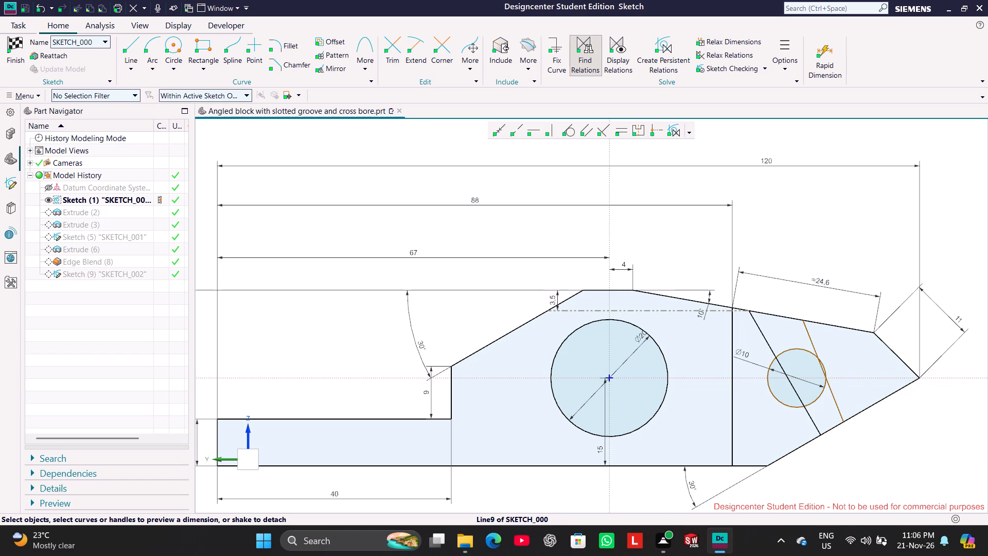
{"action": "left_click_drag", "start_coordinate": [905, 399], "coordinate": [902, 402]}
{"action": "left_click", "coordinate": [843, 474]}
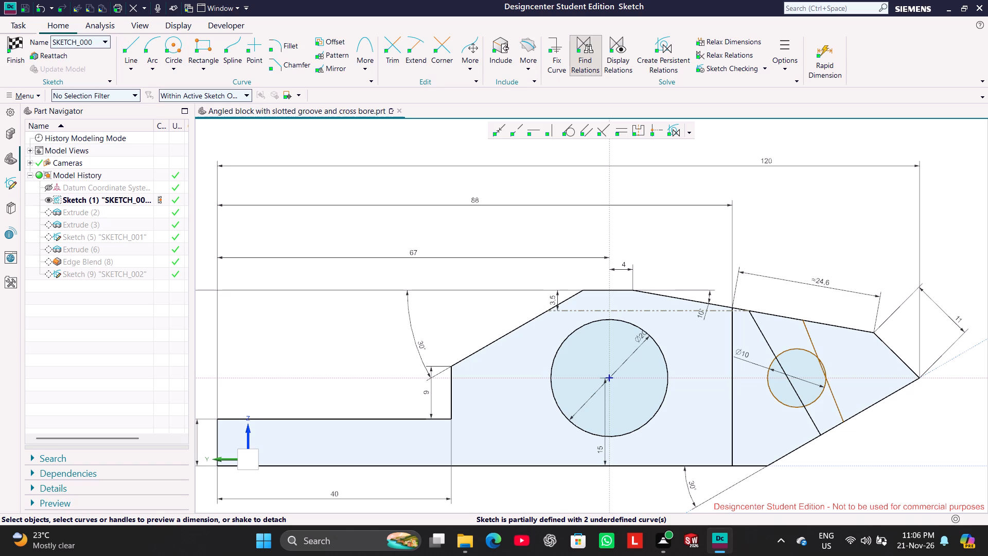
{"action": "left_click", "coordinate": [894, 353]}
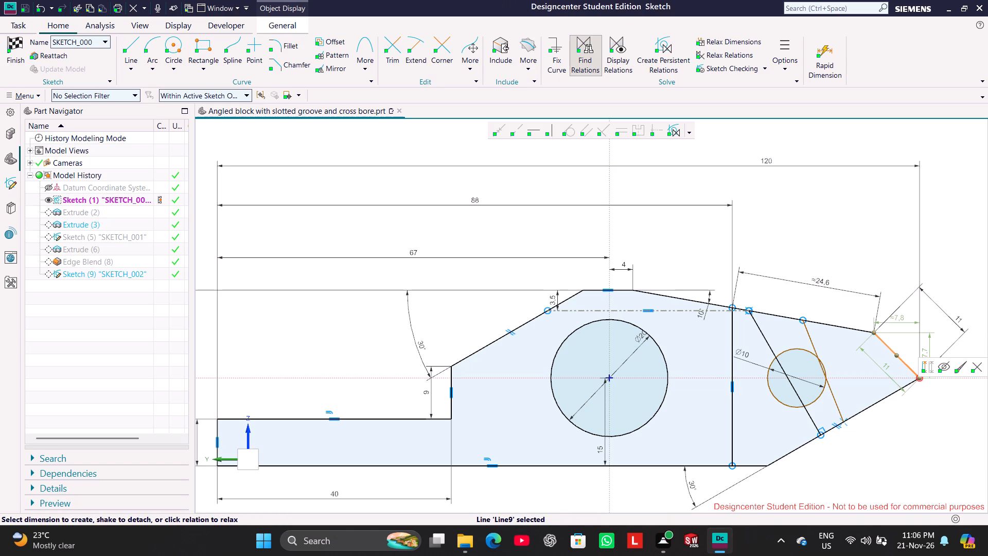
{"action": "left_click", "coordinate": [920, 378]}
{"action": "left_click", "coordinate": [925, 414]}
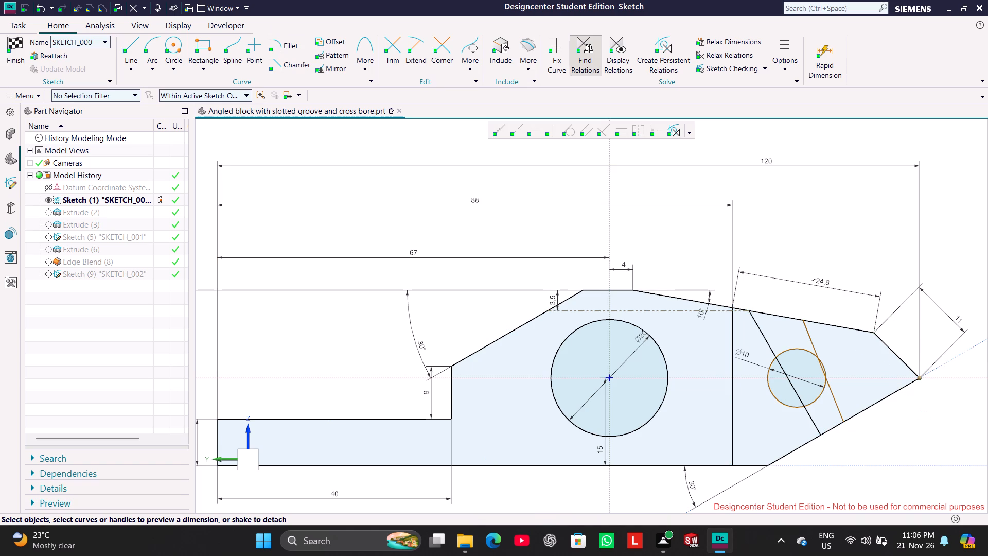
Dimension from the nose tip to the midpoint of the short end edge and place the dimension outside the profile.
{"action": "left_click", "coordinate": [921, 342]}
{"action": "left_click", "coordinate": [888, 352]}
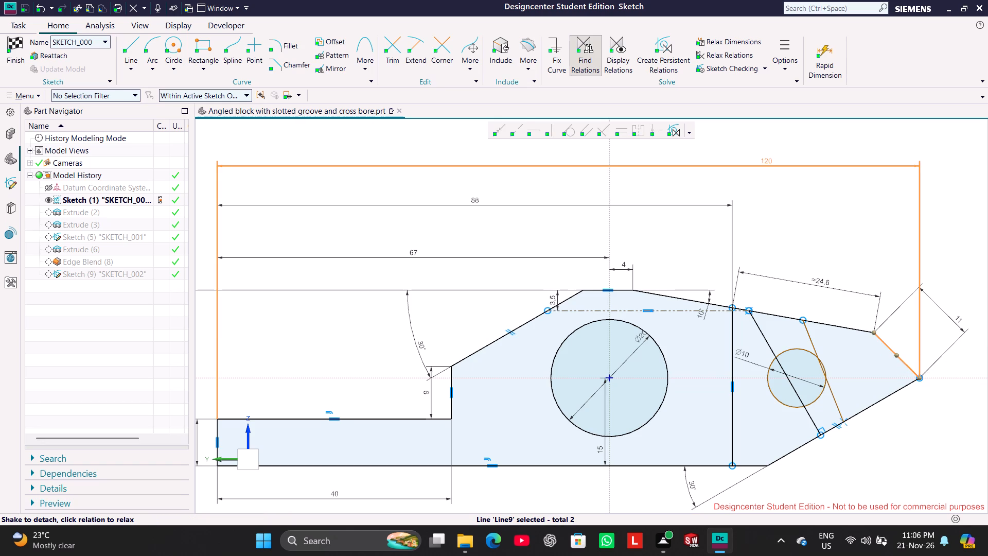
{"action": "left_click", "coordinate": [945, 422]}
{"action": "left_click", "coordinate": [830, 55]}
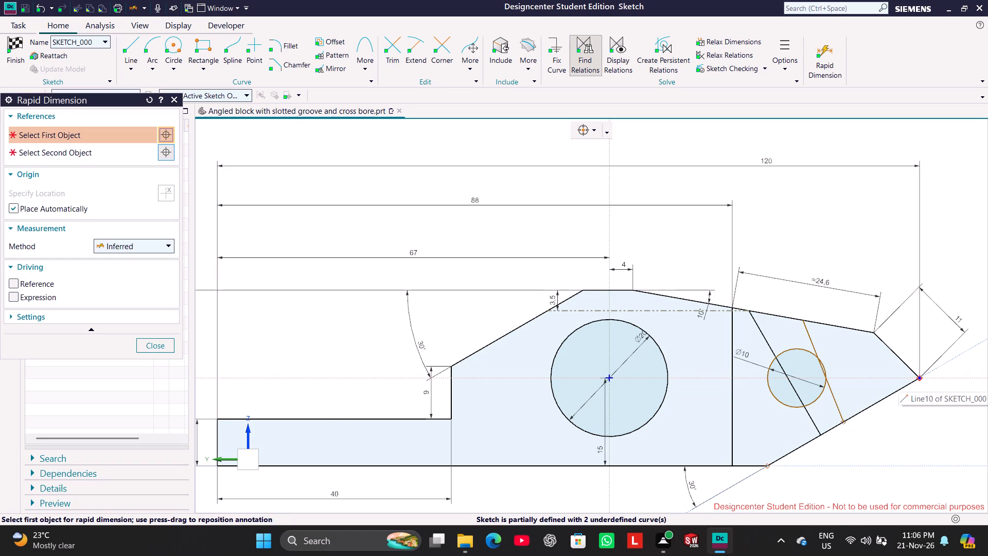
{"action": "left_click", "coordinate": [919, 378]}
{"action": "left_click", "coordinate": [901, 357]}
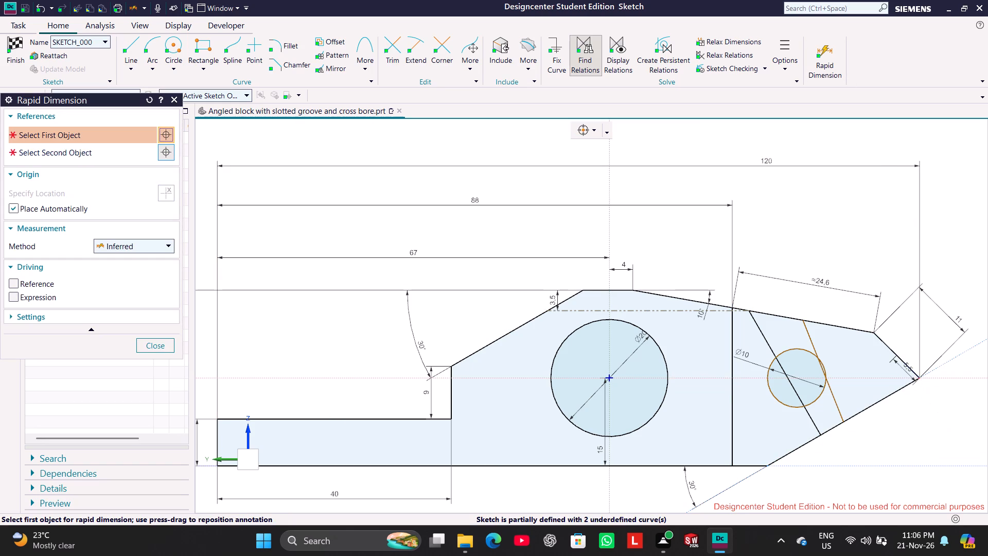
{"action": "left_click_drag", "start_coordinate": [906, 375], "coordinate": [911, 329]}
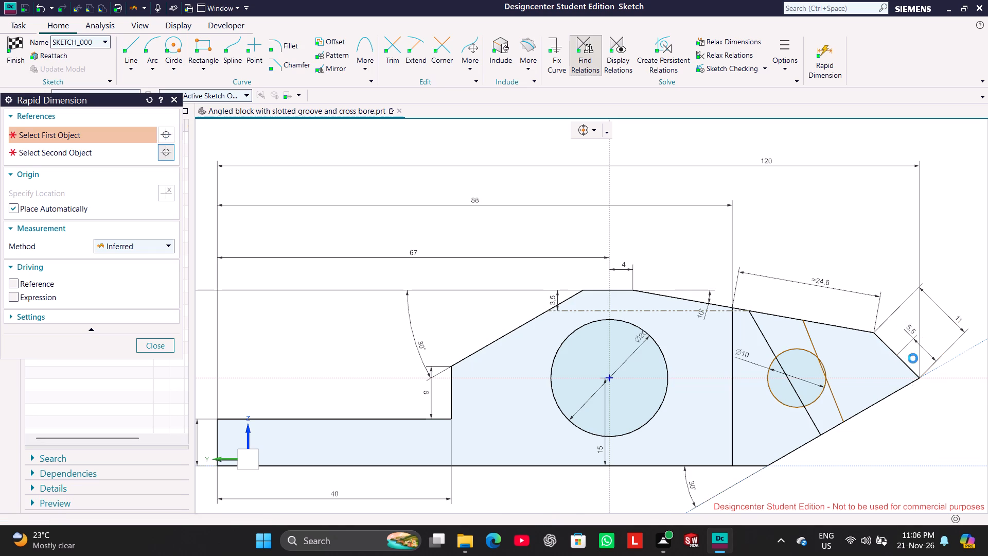
Open the new dimension between the nose tip and the short edge's midpoint for editing and check its measurement methods.
{"action": "right_click", "coordinate": [933, 454]}
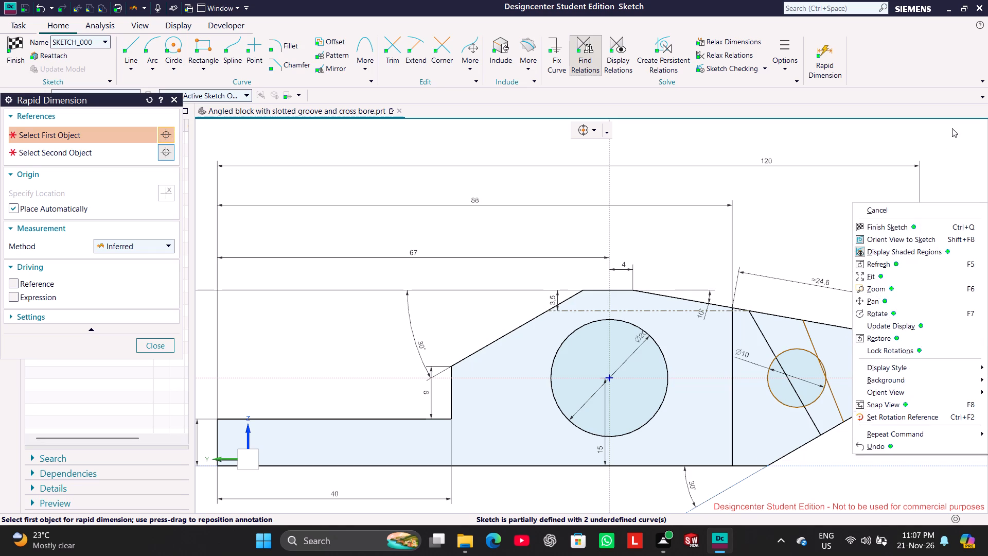
{"action": "left_click", "coordinate": [952, 128]}
{"action": "right_click", "coordinate": [912, 336]}
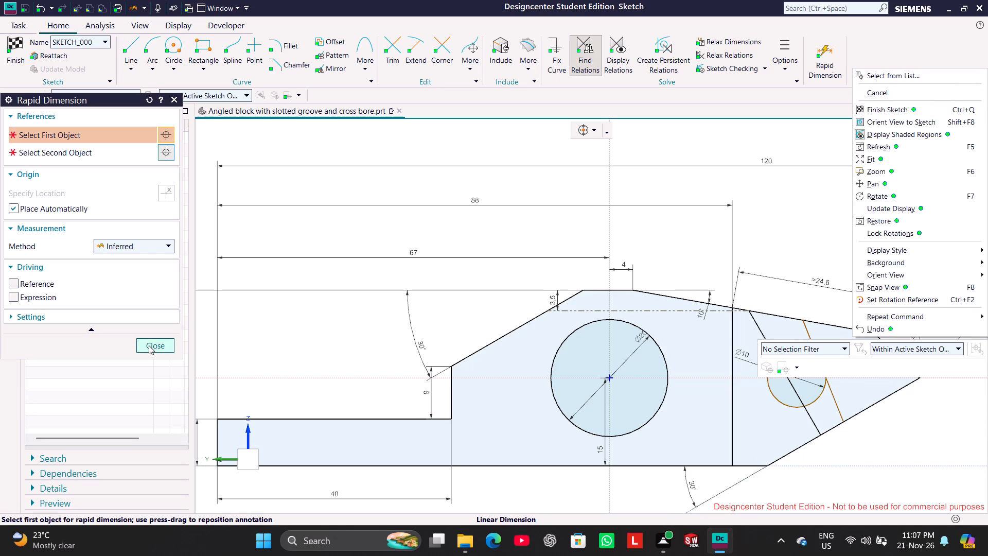
{"action": "left_click", "coordinate": [162, 342]}
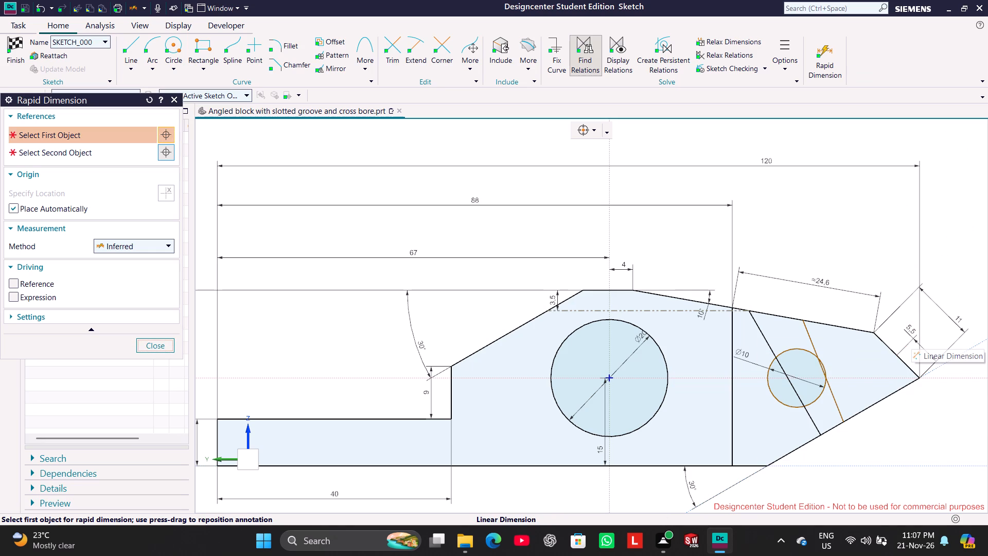
{"action": "left_click", "coordinate": [155, 341]}
{"action": "right_click", "coordinate": [913, 339]}
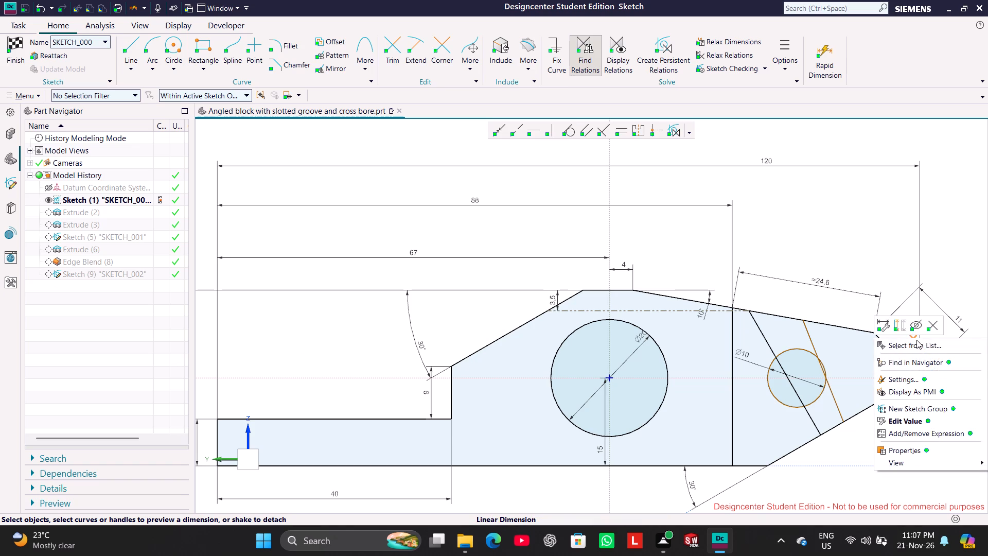
{"action": "left_click", "coordinate": [881, 328]}
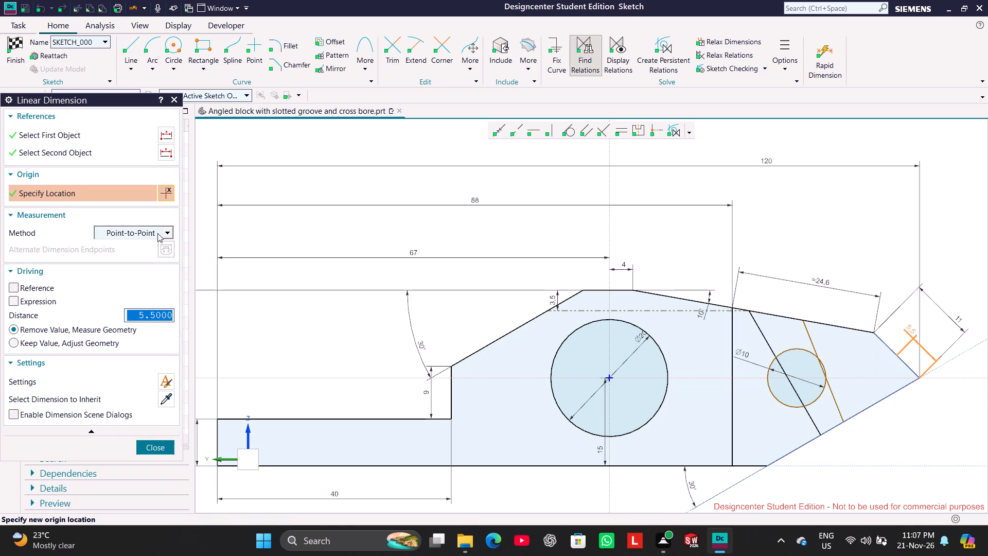
{"action": "left_click", "coordinate": [157, 228]}
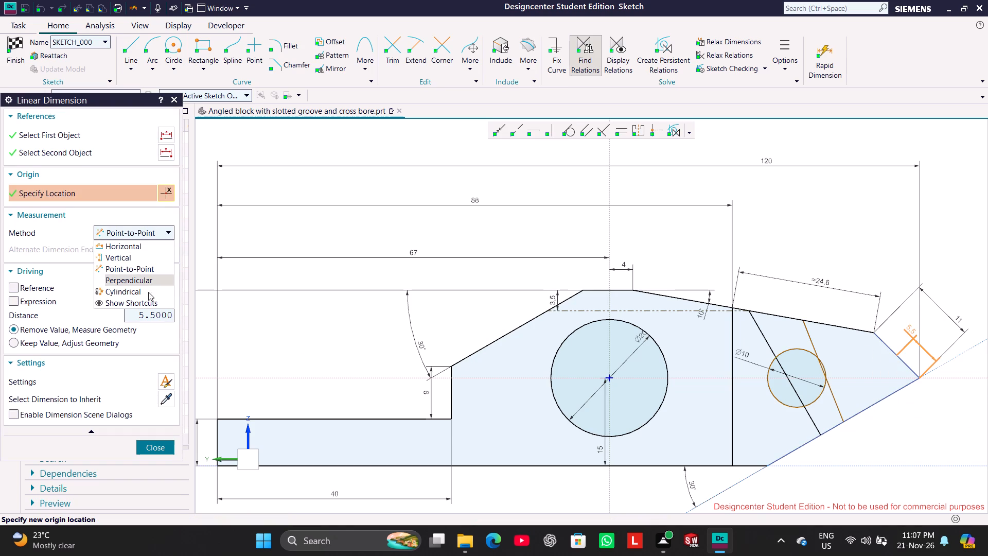
{"action": "left_click", "coordinate": [163, 451]}
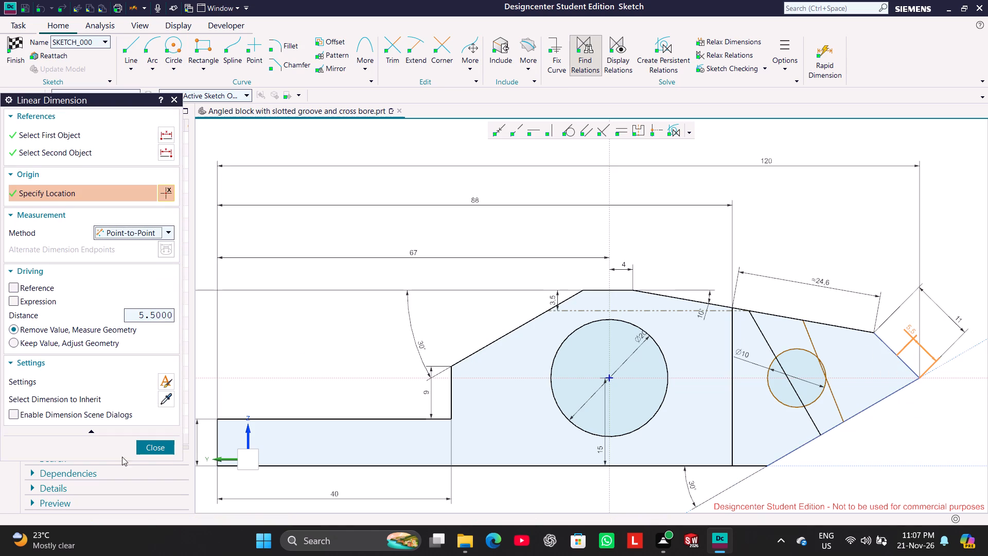
{"action": "left_click", "coordinate": [171, 446]}
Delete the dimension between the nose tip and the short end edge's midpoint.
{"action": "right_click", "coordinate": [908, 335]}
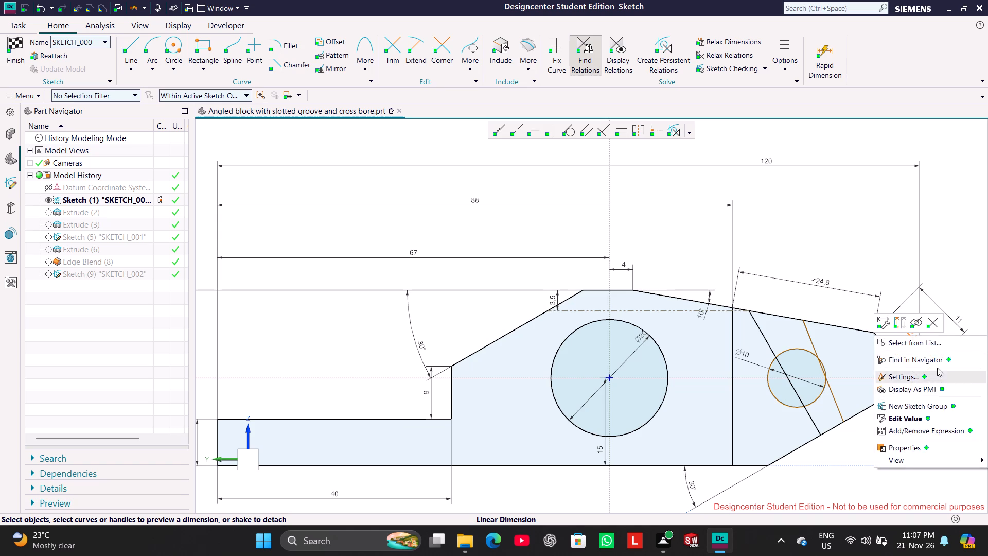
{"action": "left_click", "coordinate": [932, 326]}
Draw a single vertical line upward from the nose tip and convert it to a reference line.
{"action": "left_click", "coordinate": [133, 47]}
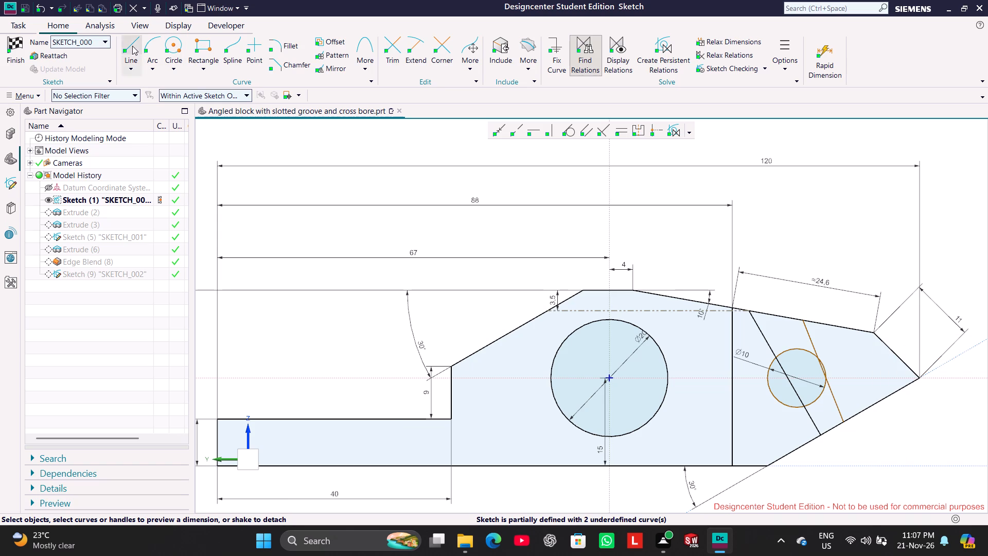
{"action": "left_click", "coordinate": [920, 383]}
{"action": "left_click", "coordinate": [915, 303]}
{"action": "right_click", "coordinate": [949, 224]}
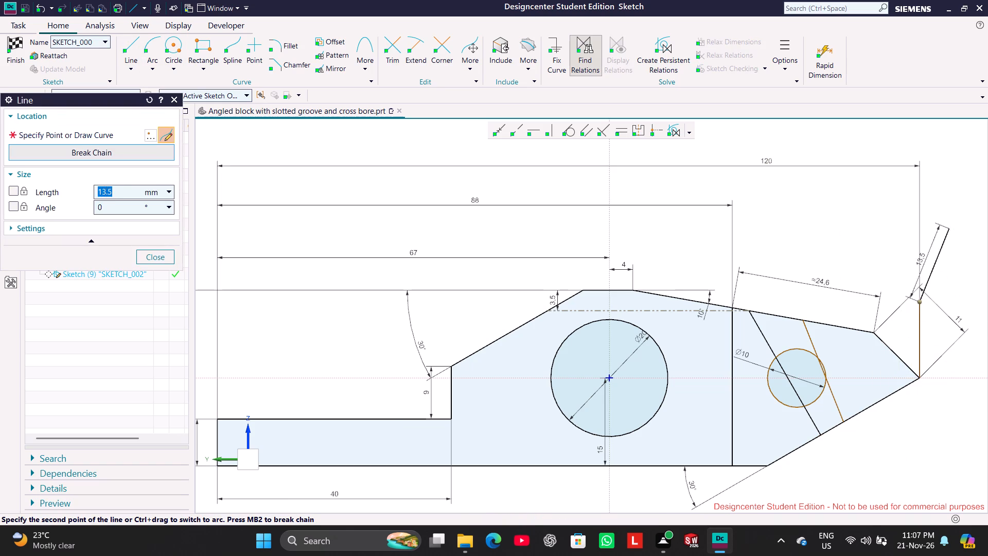
{"action": "left_click", "coordinate": [898, 249]}
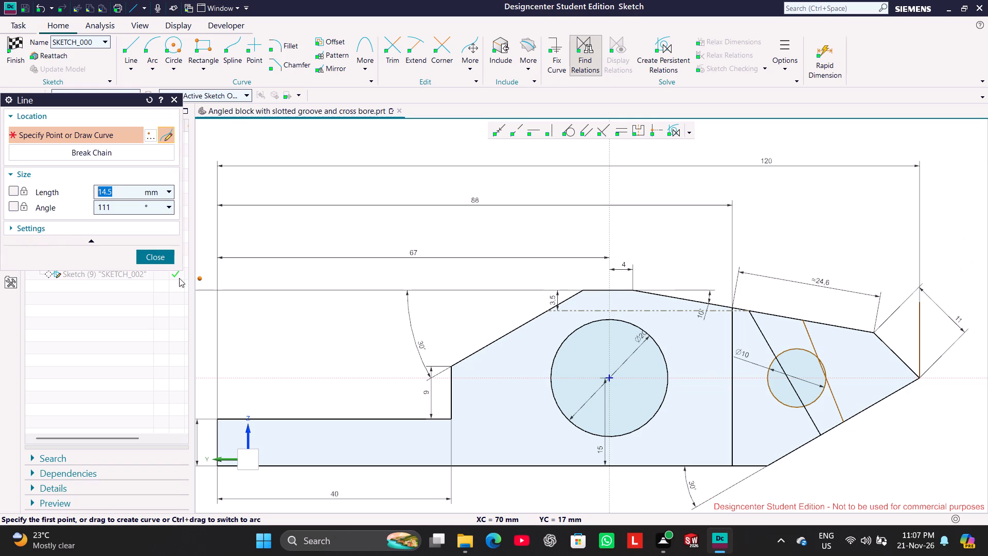
{"action": "left_click", "coordinate": [146, 257]}
{"action": "right_click", "coordinate": [921, 342]}
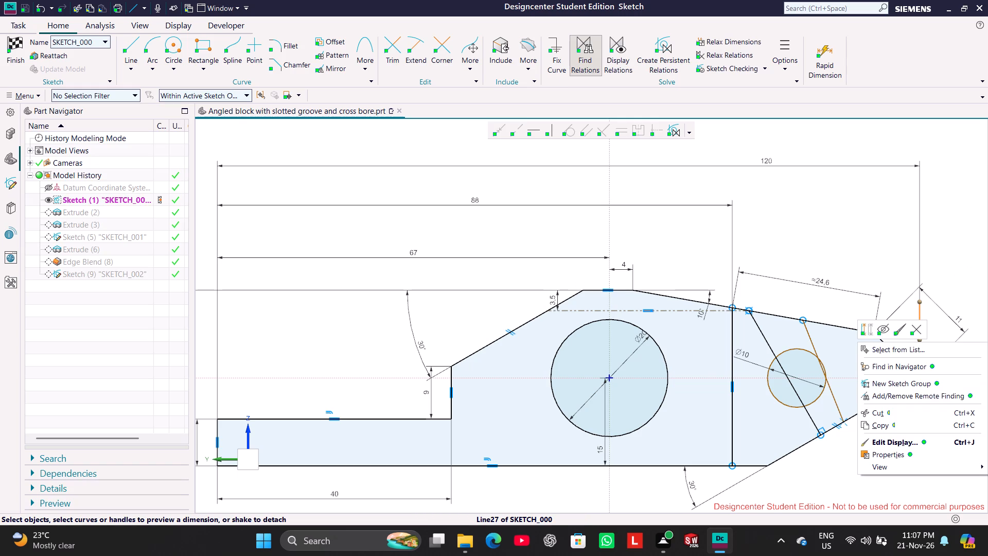
{"action": "left_click", "coordinate": [869, 328]}
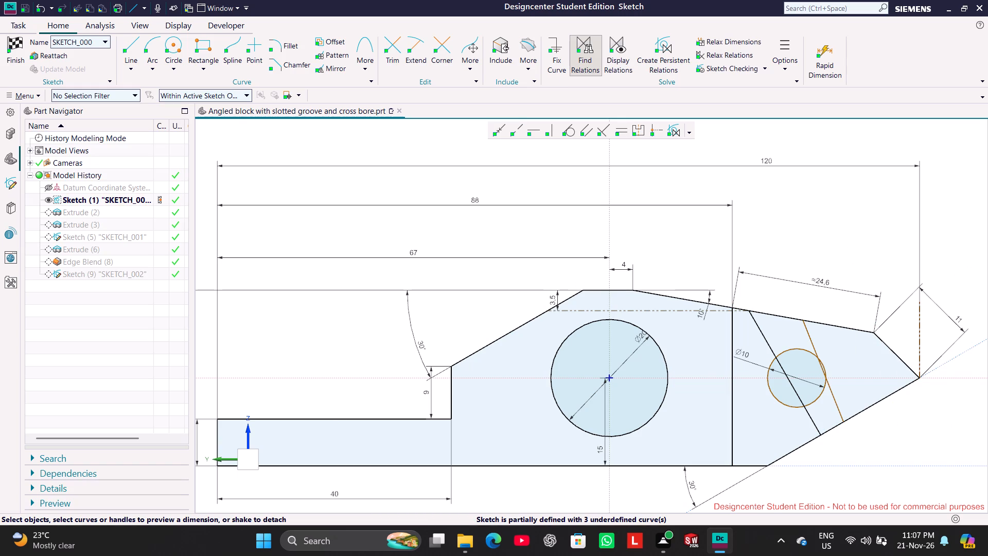
Dimension the angle between the short end edge and the reference line at the nose tip as 30°.
{"action": "left_click", "coordinate": [895, 351]}
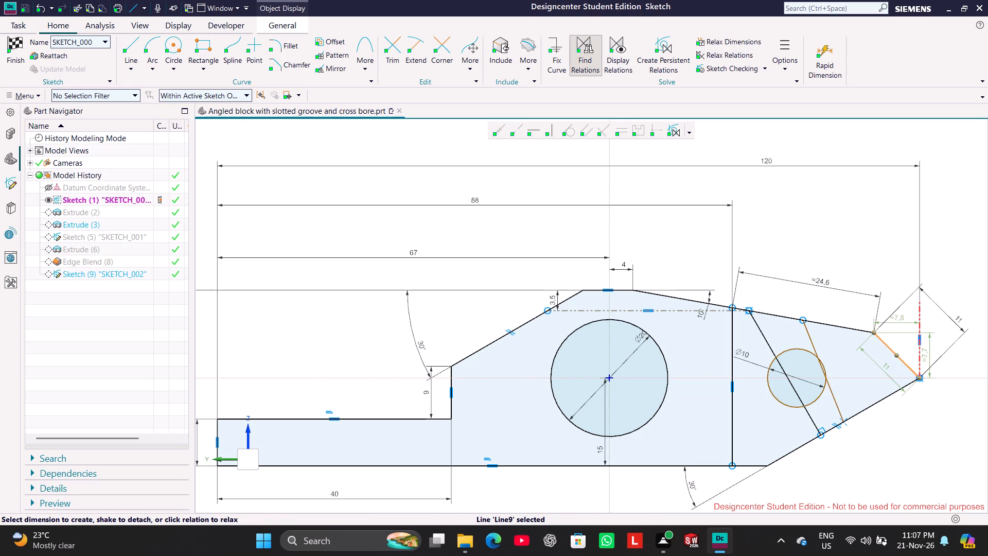
{"action": "left_click", "coordinate": [921, 324]}
{"action": "double_click", "coordinate": [907, 338]}
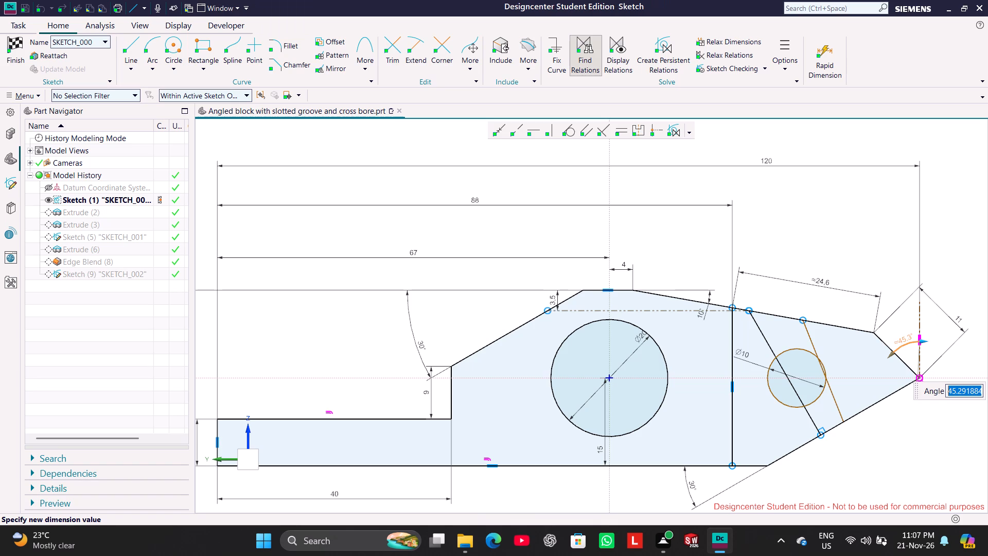
{"action": "type", "text": "30"}
{"action": "key", "text": "Return"}
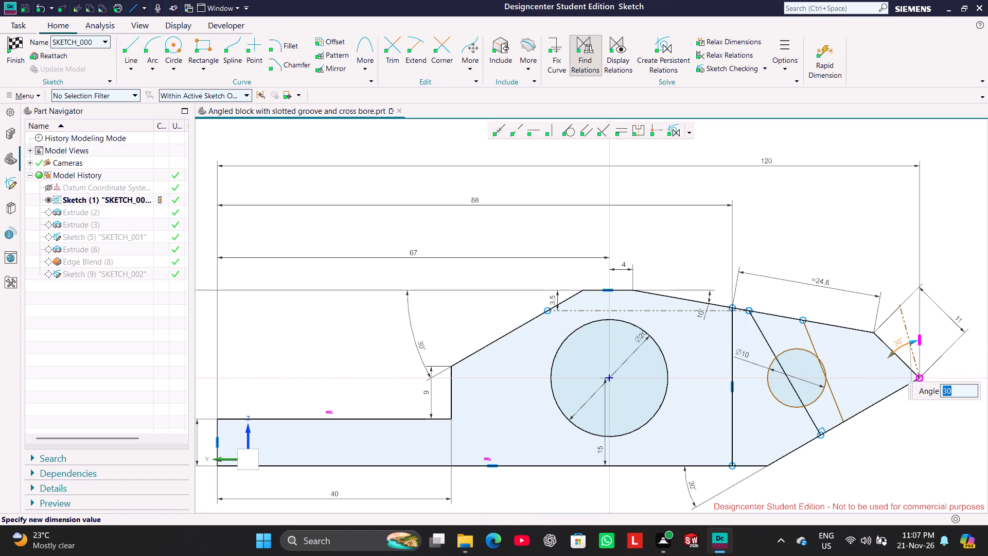
{"action": "left_click", "coordinate": [974, 240]}
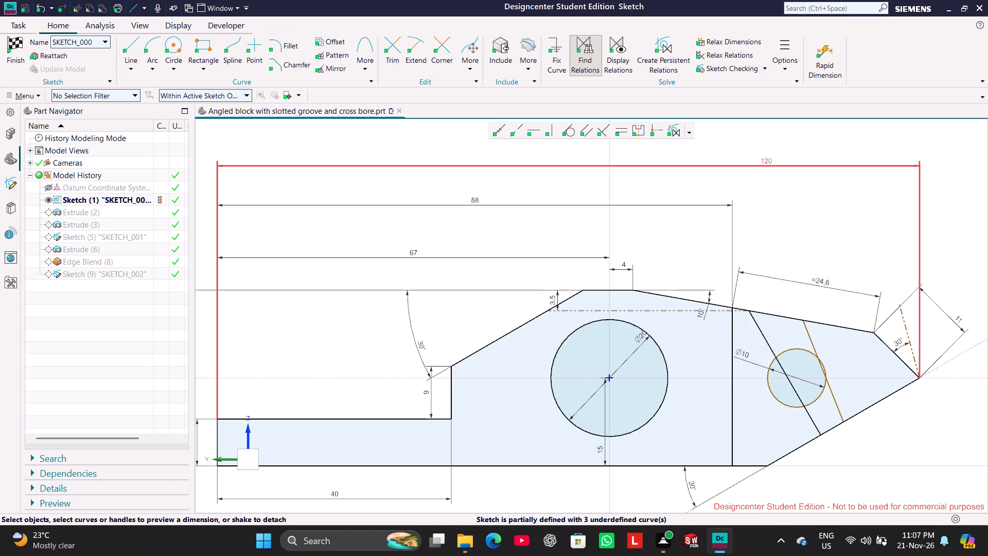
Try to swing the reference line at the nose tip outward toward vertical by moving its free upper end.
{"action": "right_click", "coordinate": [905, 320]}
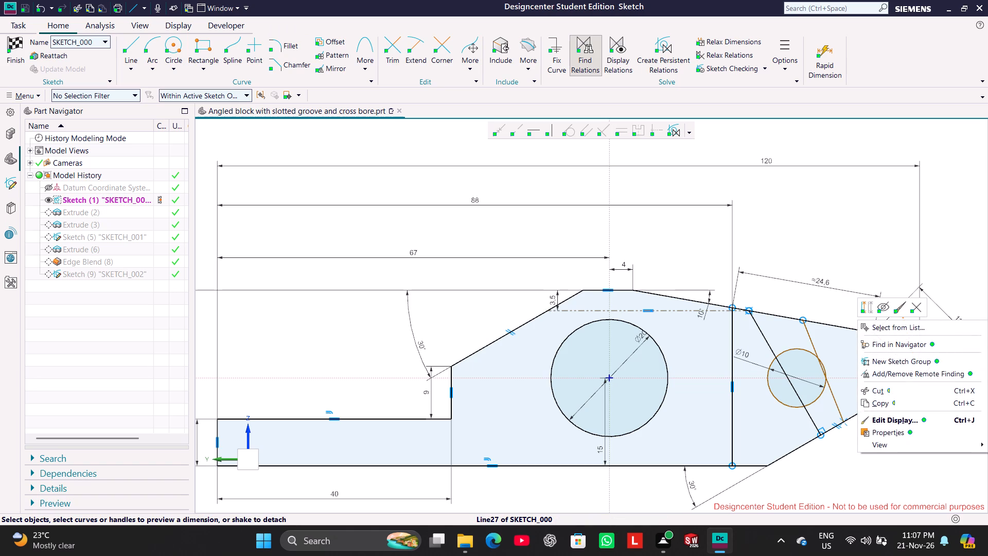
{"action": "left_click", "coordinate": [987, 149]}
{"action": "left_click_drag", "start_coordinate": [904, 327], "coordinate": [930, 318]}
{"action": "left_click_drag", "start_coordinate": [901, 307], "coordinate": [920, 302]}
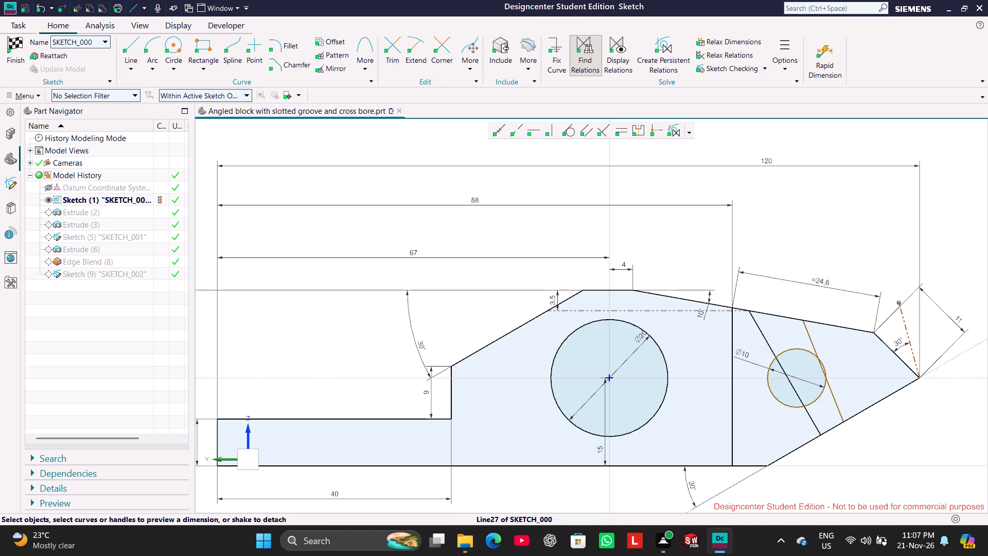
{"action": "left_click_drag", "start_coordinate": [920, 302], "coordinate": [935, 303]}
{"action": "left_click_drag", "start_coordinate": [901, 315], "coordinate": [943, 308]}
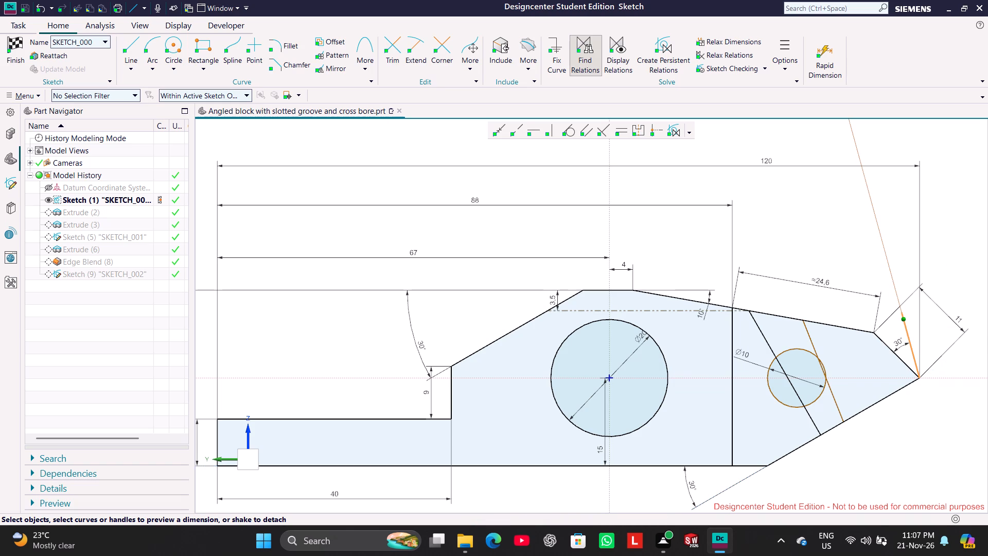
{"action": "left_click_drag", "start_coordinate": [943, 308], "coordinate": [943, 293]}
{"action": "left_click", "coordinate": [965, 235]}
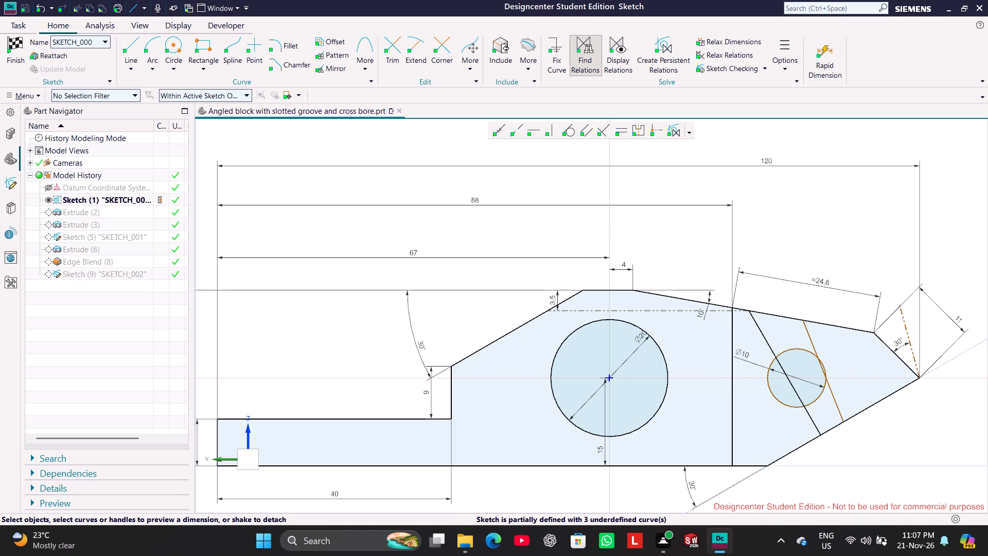
Delete the 24.6 dimension along the upper nose edge and both slanted lines crossing the small circle.
{"action": "right_click", "coordinate": [825, 281]}
{"action": "left_click", "coordinate": [882, 267]}
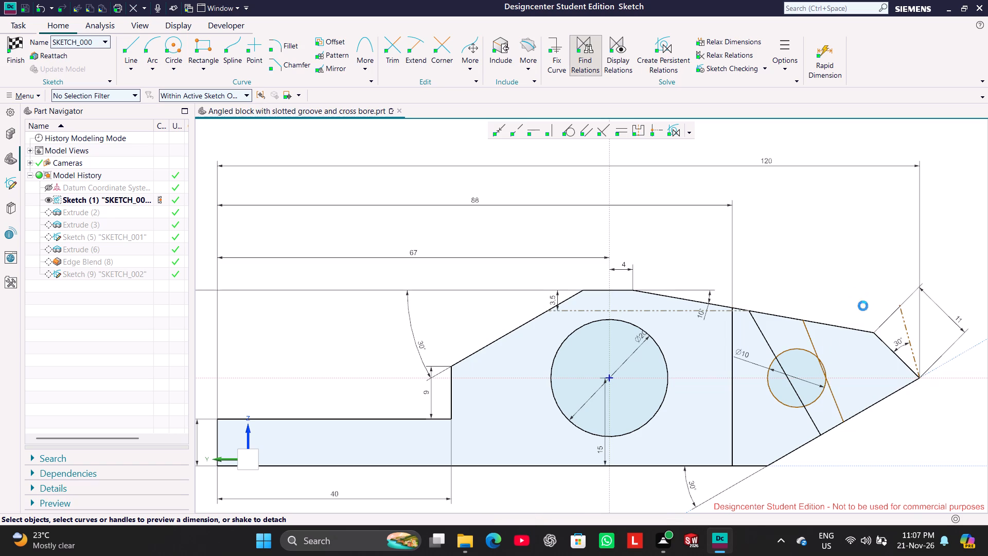
{"action": "right_click", "coordinate": [811, 340]}
{"action": "left_click", "coordinate": [871, 329]}
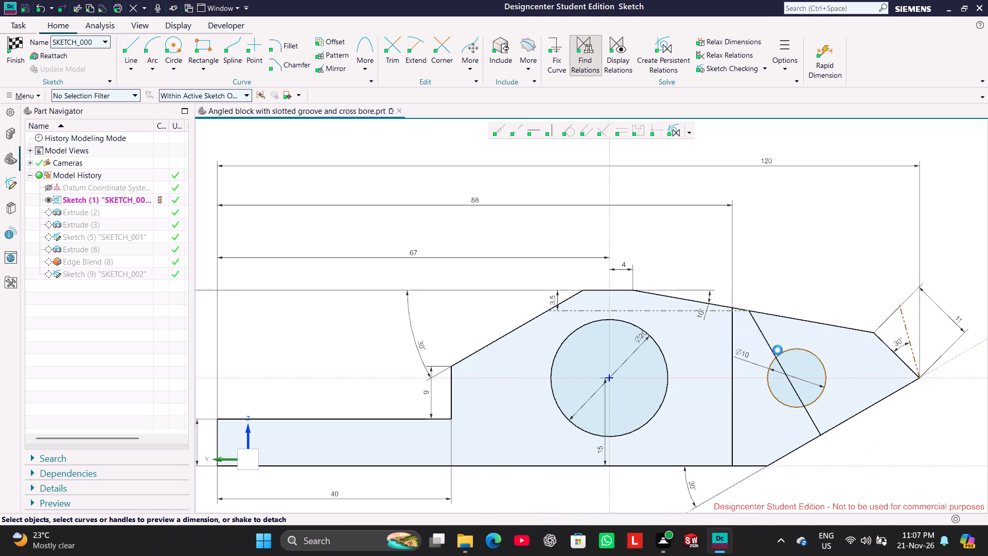
{"action": "right_click", "coordinate": [769, 346]}
{"action": "left_click", "coordinate": [834, 334]}
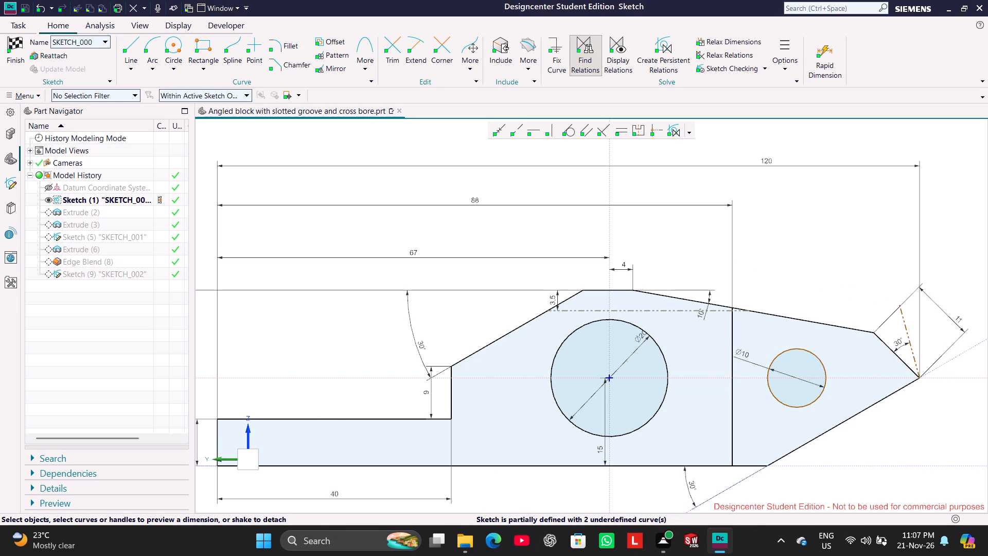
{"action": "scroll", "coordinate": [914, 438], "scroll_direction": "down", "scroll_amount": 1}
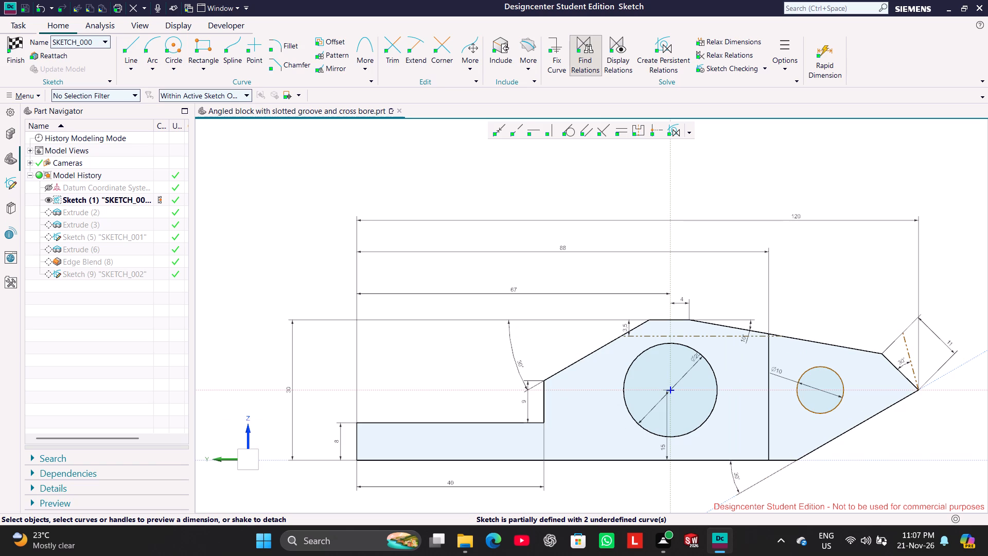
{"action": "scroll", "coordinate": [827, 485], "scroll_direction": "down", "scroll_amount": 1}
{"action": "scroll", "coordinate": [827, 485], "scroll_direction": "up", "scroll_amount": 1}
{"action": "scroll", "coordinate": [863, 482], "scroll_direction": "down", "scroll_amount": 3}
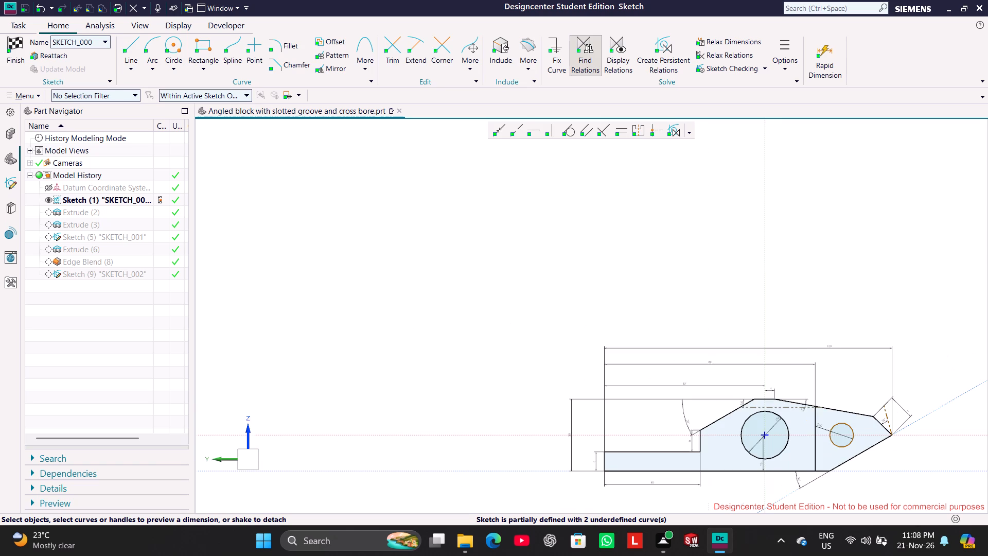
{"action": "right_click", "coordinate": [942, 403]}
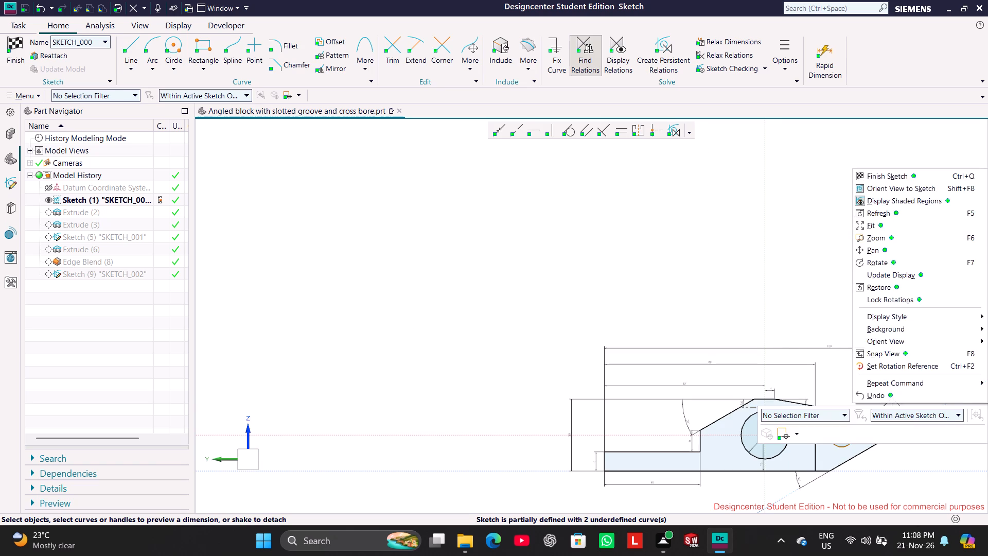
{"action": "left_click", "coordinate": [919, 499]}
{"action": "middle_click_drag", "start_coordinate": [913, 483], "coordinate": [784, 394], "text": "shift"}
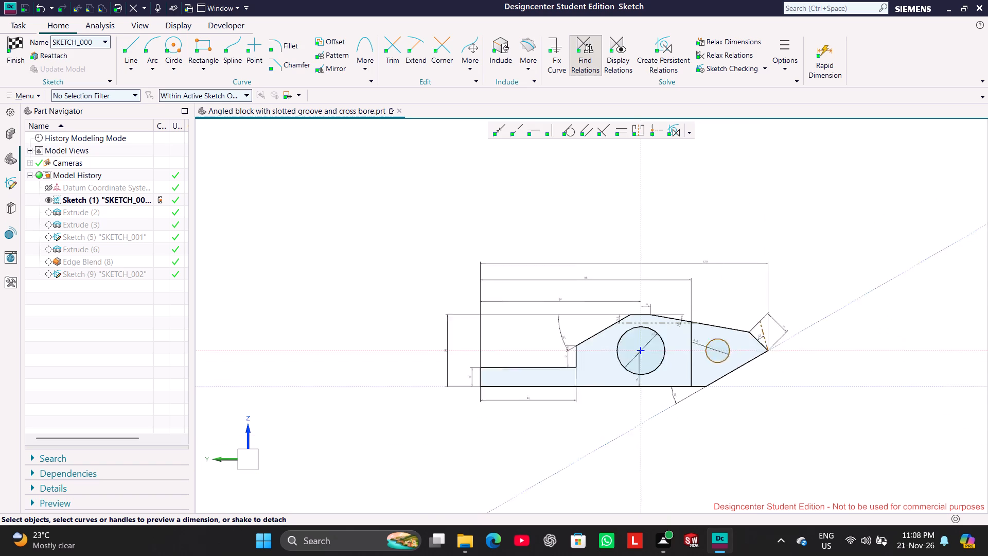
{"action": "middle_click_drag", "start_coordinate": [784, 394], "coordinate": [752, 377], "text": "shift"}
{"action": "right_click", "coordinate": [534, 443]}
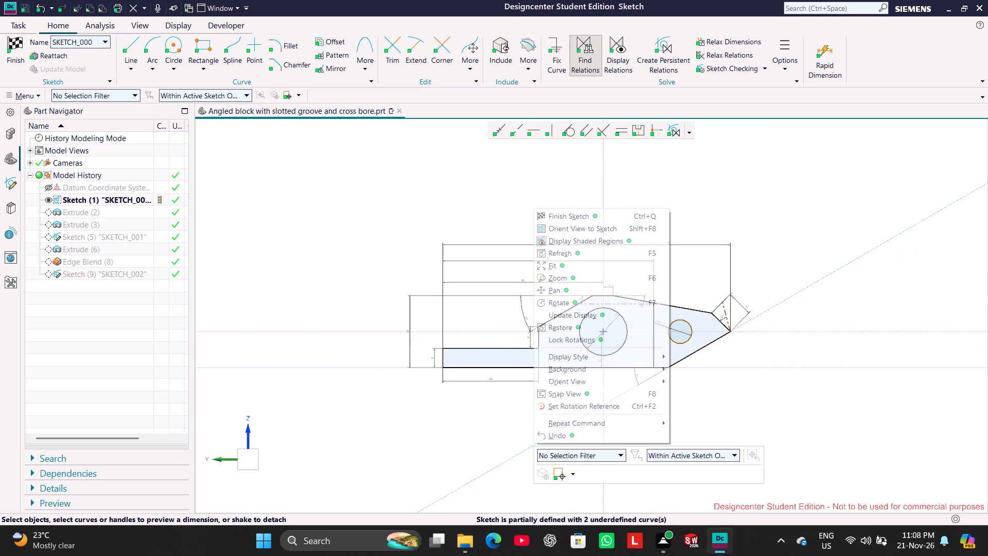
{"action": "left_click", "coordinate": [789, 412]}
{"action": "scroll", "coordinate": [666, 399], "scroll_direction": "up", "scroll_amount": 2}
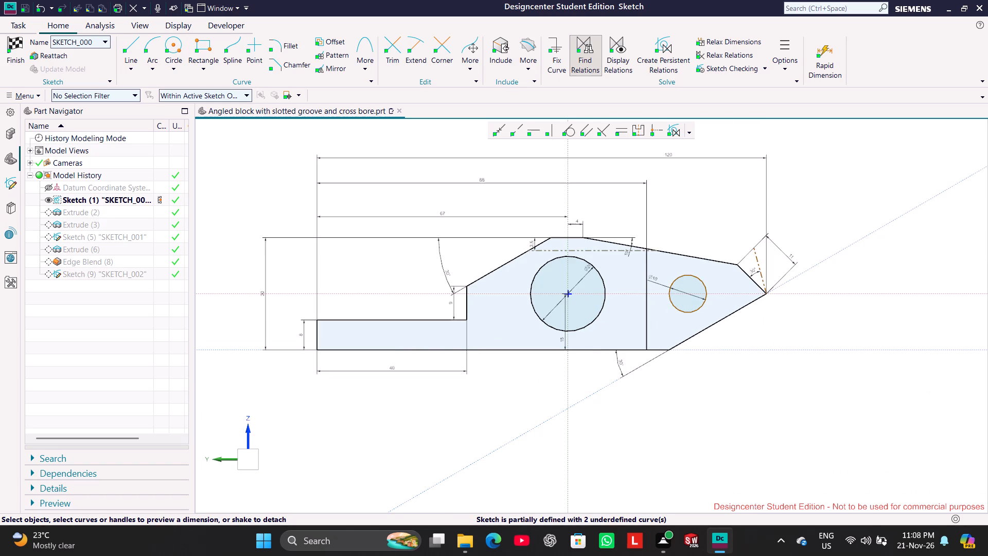
Delete the short end edge between the nose tip and the upper slanted edge.
{"action": "scroll", "coordinate": [750, 381], "scroll_direction": "up", "scroll_amount": 1}
{"action": "right_click", "coordinate": [754, 254]}
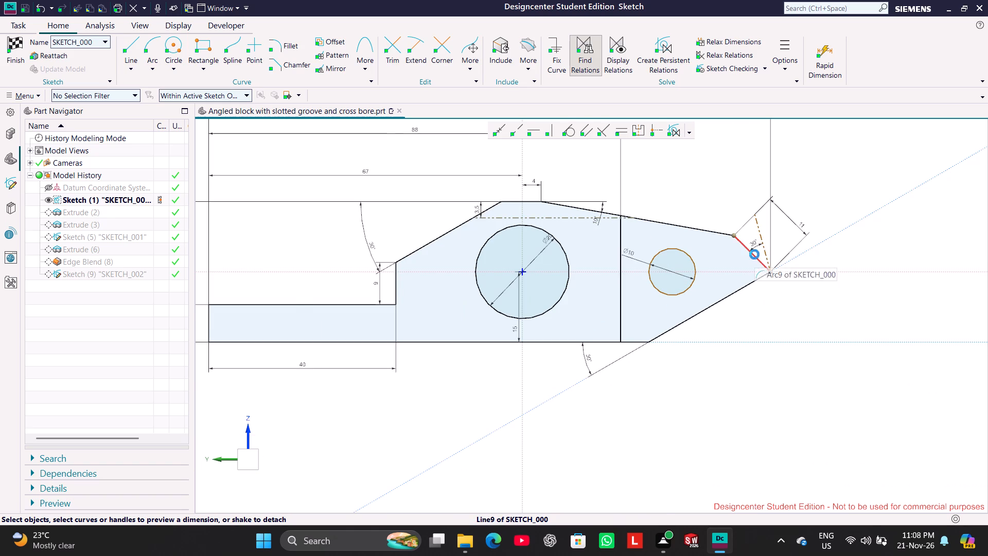
{"action": "left_click", "coordinate": [815, 243]}
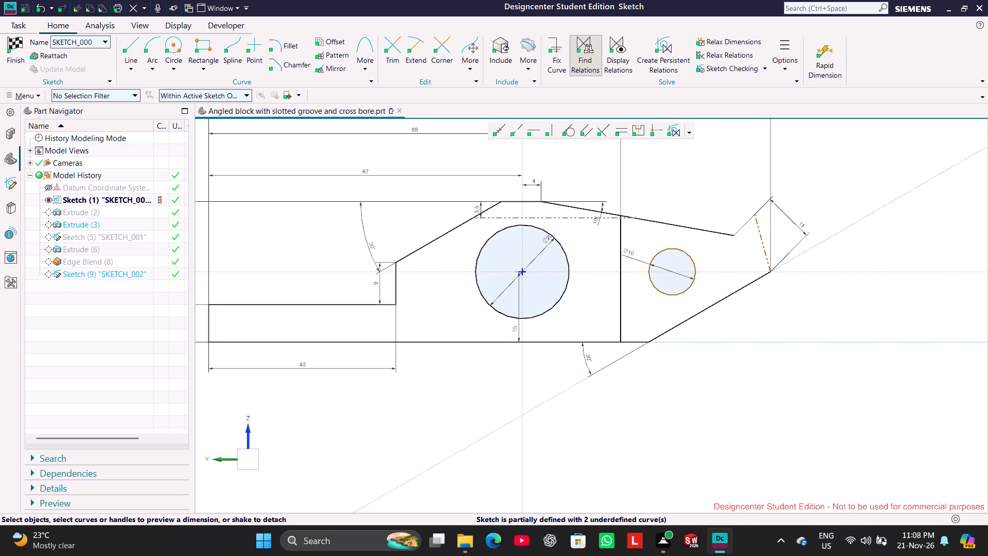
Make the reference line at the nose tip vertical.
{"action": "left_click", "coordinate": [757, 233]}
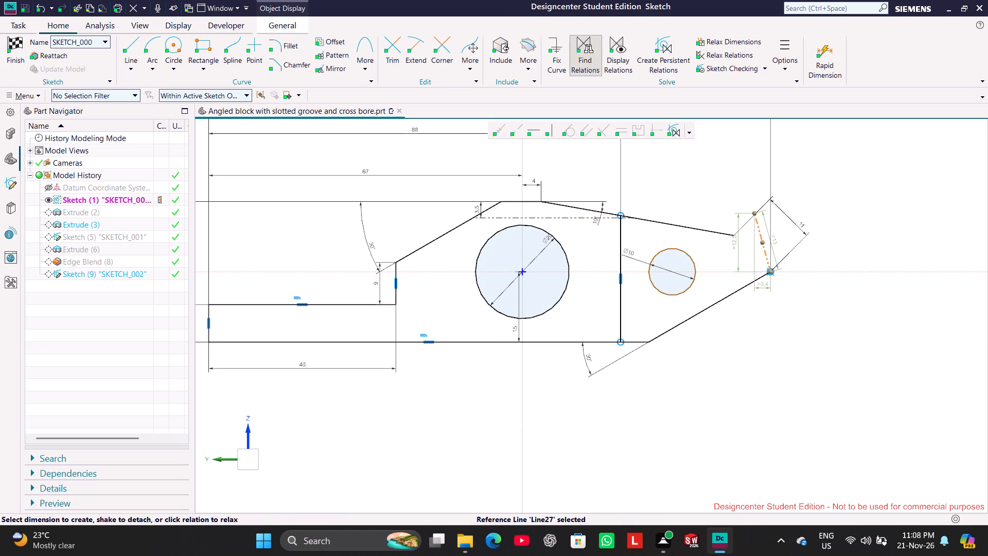
{"action": "left_click", "coordinate": [554, 133]}
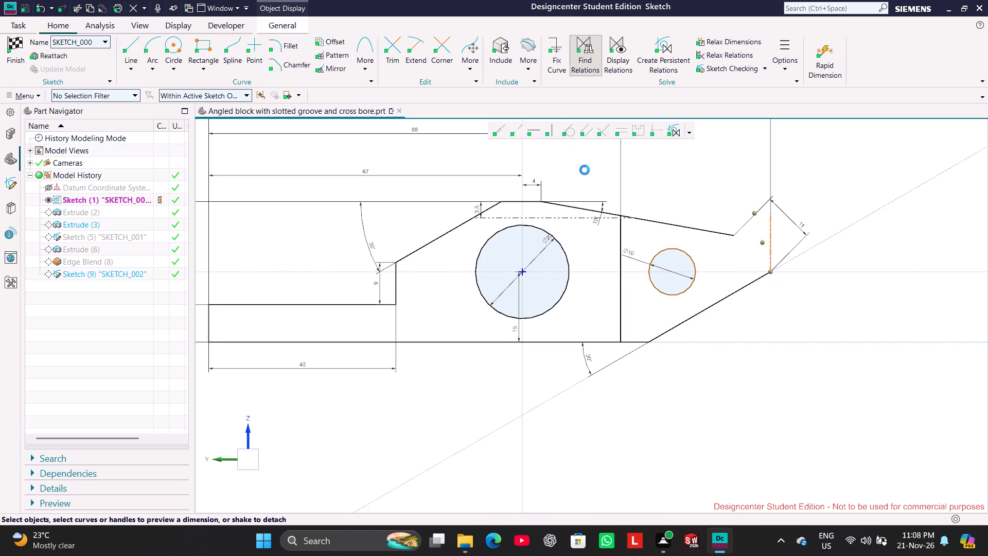
{"action": "left_click", "coordinate": [852, 170]}
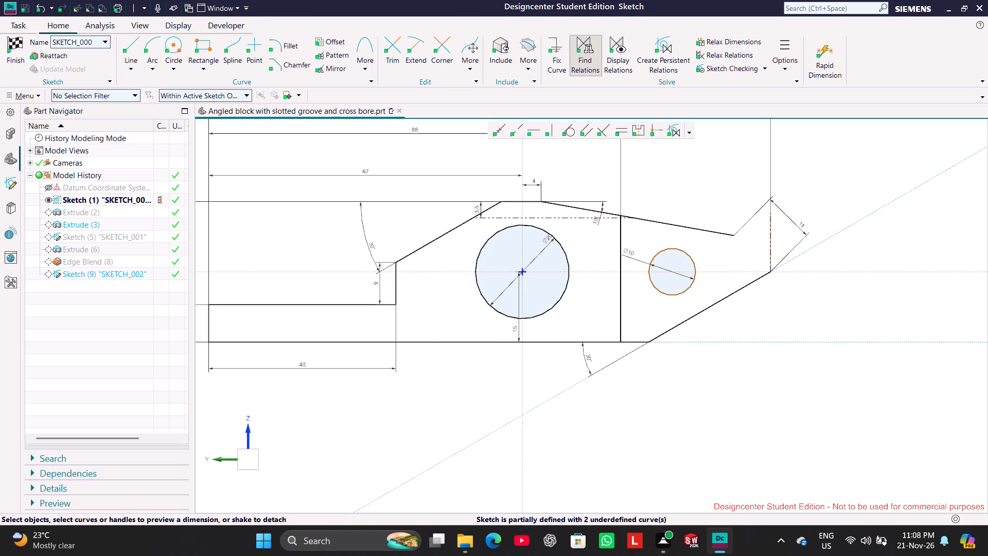
Draw a new short end edge from the nose tip to the free end of the upper slanted edge.
{"action": "left_click", "coordinate": [131, 45]}
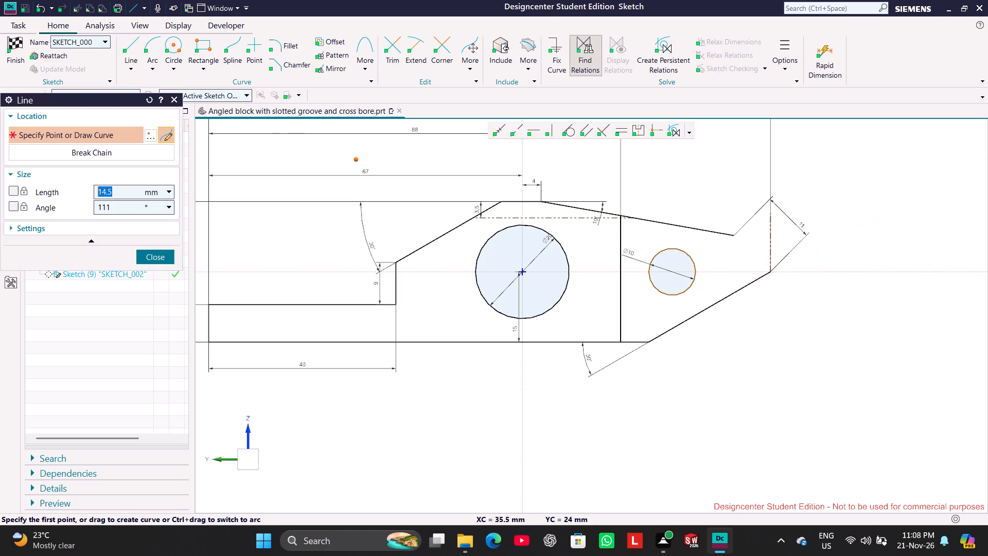
{"action": "left_click", "coordinate": [771, 266]}
{"action": "left_click", "coordinate": [735, 235]}
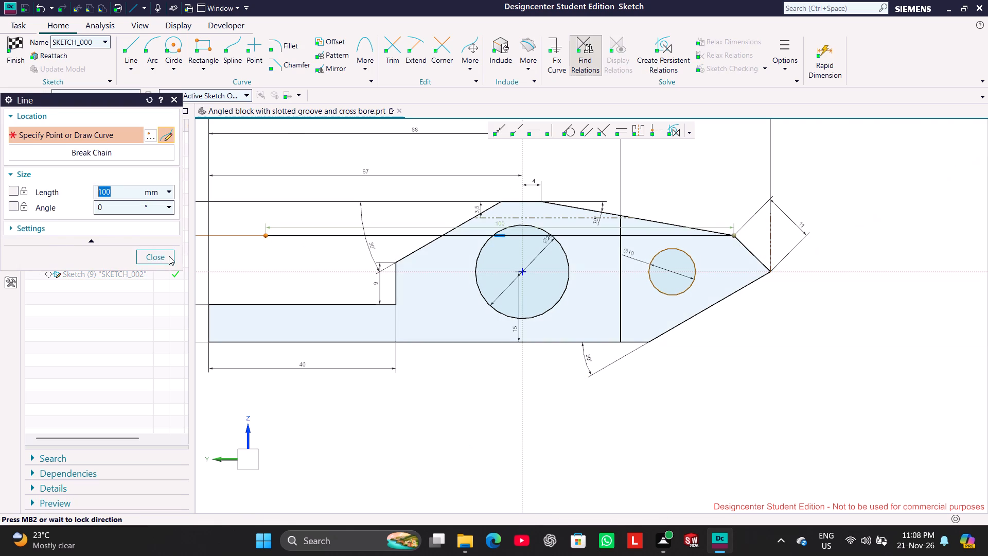
{"action": "left_click", "coordinate": [169, 257]}
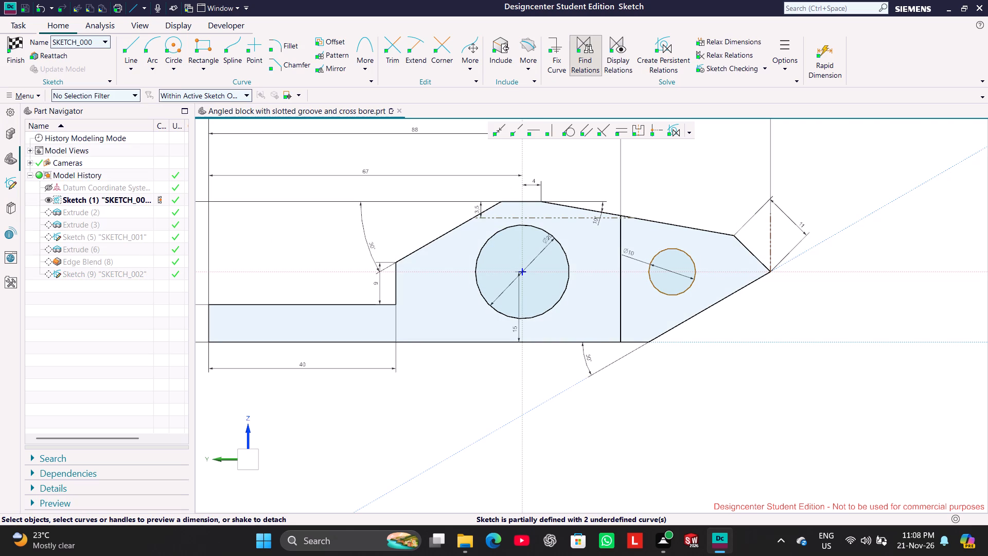
Delete the 30° angle dimension between the bottom edge and the lower slanted nose edge.
{"action": "scroll", "coordinate": [671, 157], "scroll_direction": "down", "scroll_amount": 3}
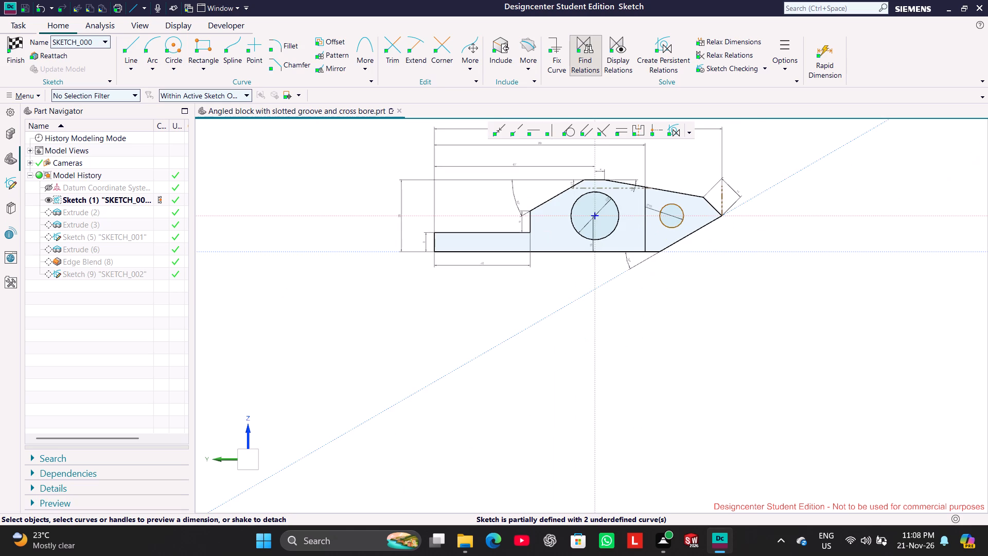
{"action": "middle_click_drag", "start_coordinate": [678, 159], "coordinate": [675, 230], "text": "shift"}
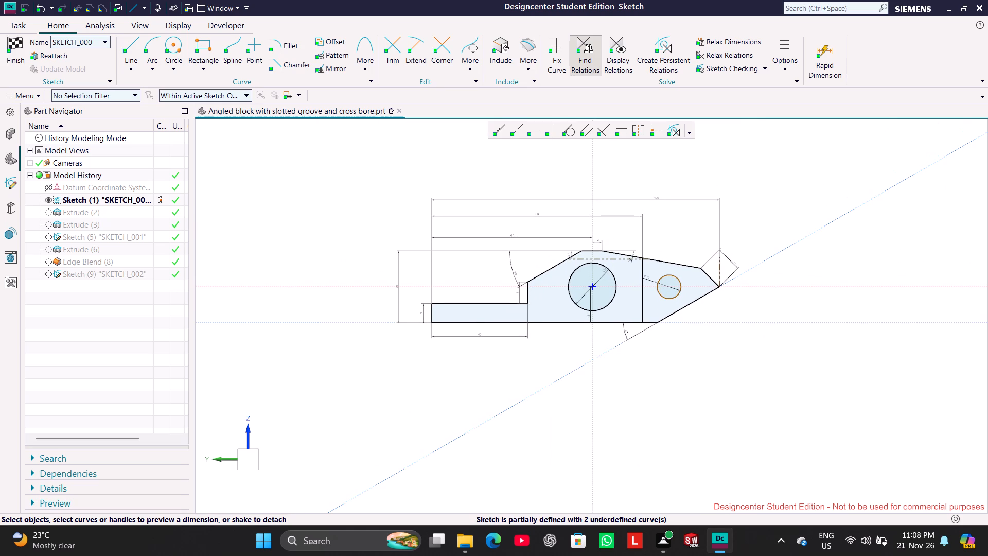
{"action": "scroll", "coordinate": [680, 228], "scroll_direction": "up", "scroll_amount": 2}
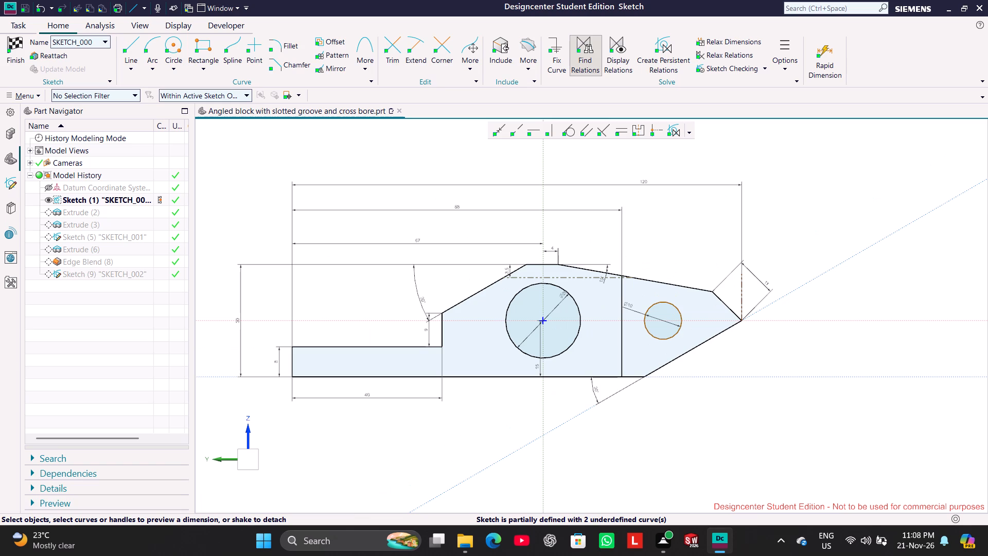
{"action": "scroll", "coordinate": [680, 225], "scroll_direction": "up", "scroll_amount": 1}
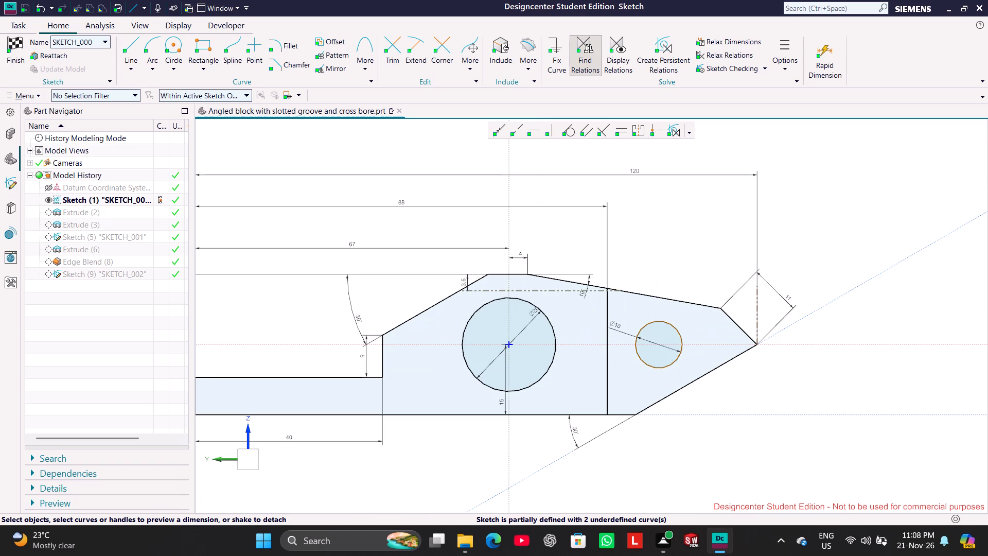
{"action": "right_click", "coordinate": [574, 432]}
{"action": "left_click", "coordinate": [629, 442]}
{"action": "left_click", "coordinate": [838, 295]}
{"action": "left_click", "coordinate": [841, 297]}
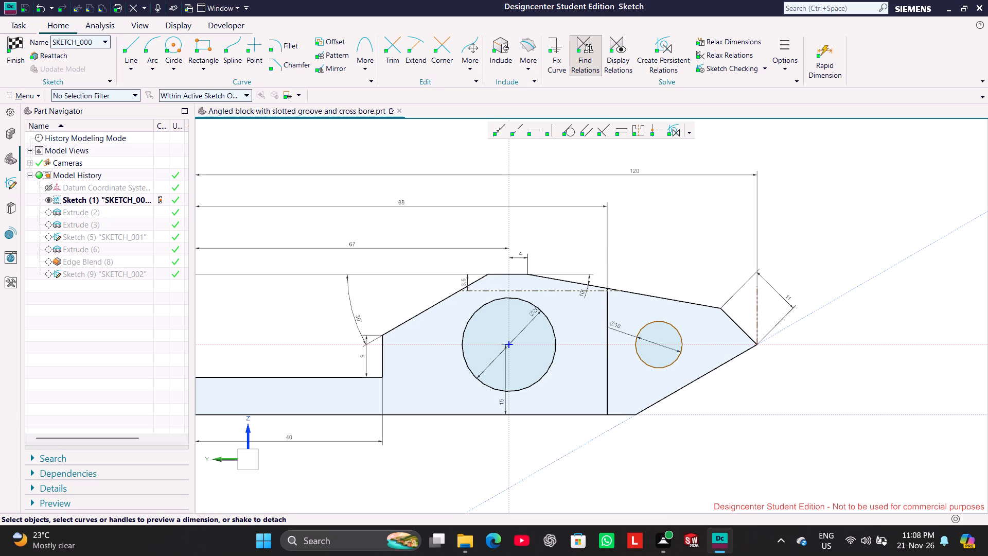
Delete the lower slanted nose edge and redraw it about 31 mm long from the bottom edge's end to near the nose tip.
{"action": "scroll", "coordinate": [851, 425], "scroll_direction": "down", "scroll_amount": 2}
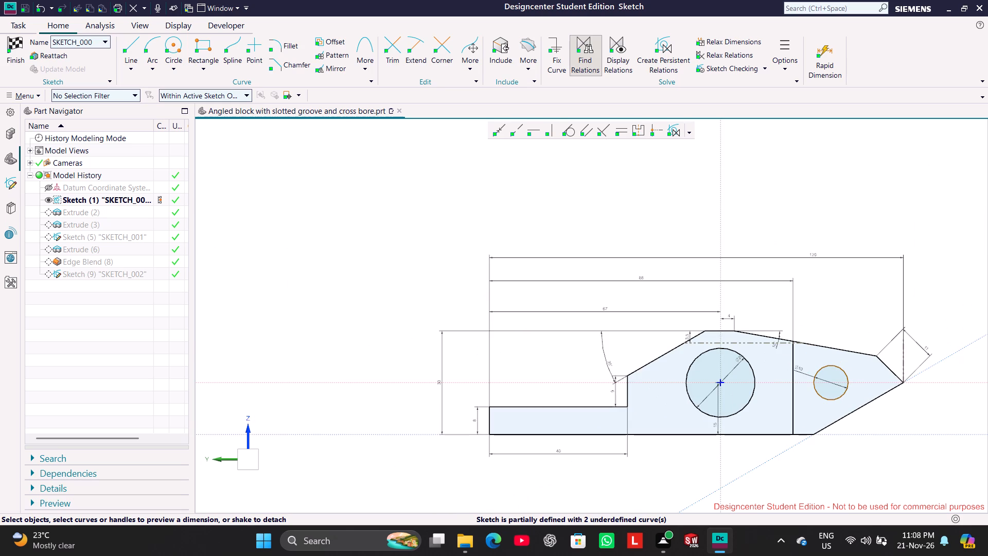
{"action": "right_click", "coordinate": [853, 410]}
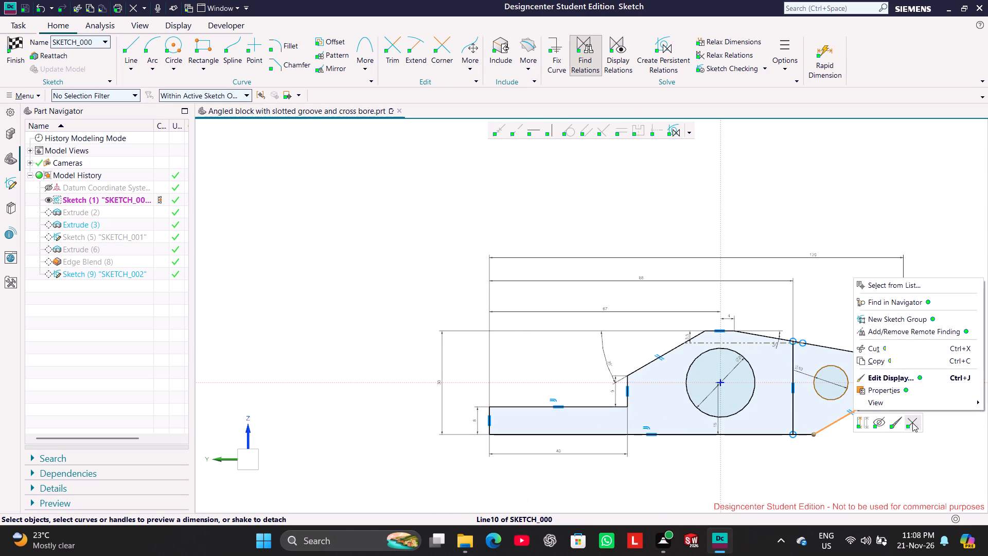
{"action": "left_click", "coordinate": [913, 423]}
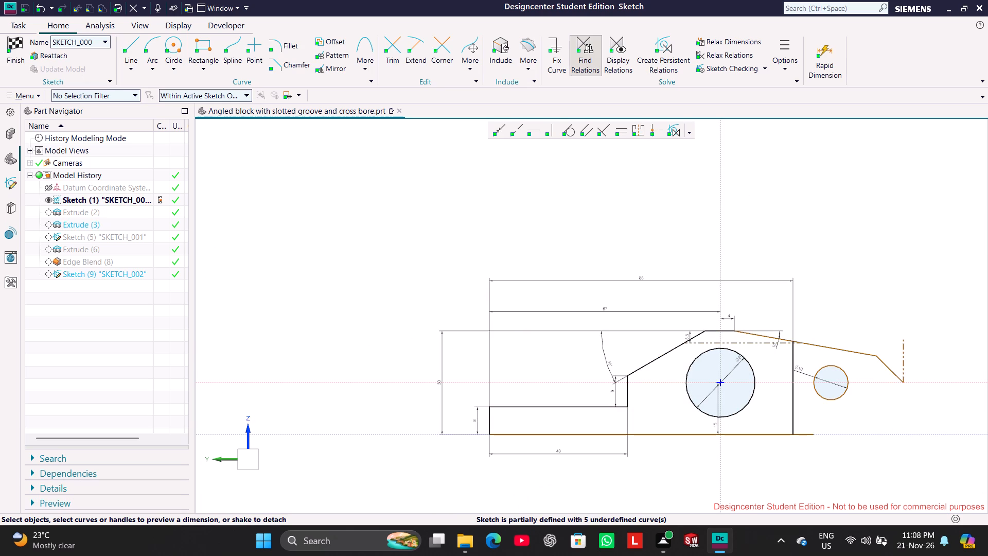
{"action": "left_click", "coordinate": [132, 43]}
{"action": "left_click", "coordinate": [810, 433]}
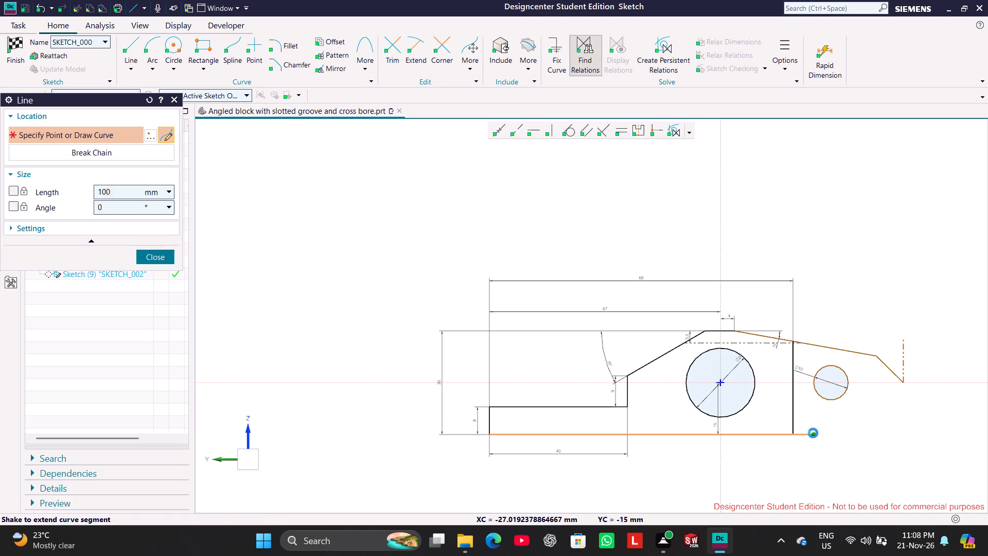
{"action": "left_click", "coordinate": [908, 388]}
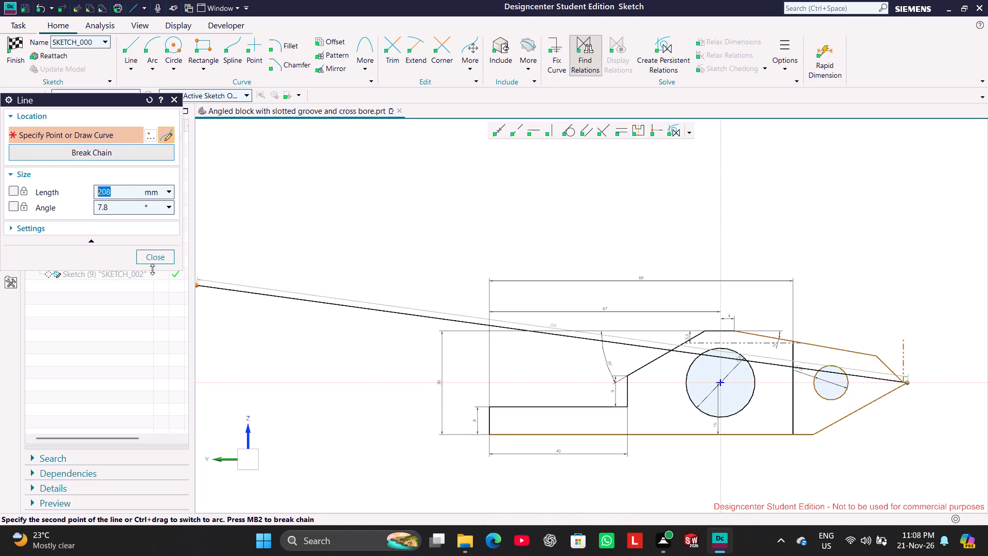
{"action": "left_click", "coordinate": [150, 262]}
Make the outer endpoint of the new lower slanted edge coincident with the lower endpoint of the short end edge.
{"action": "scroll", "coordinate": [916, 399], "scroll_direction": "up", "scroll_amount": 4}
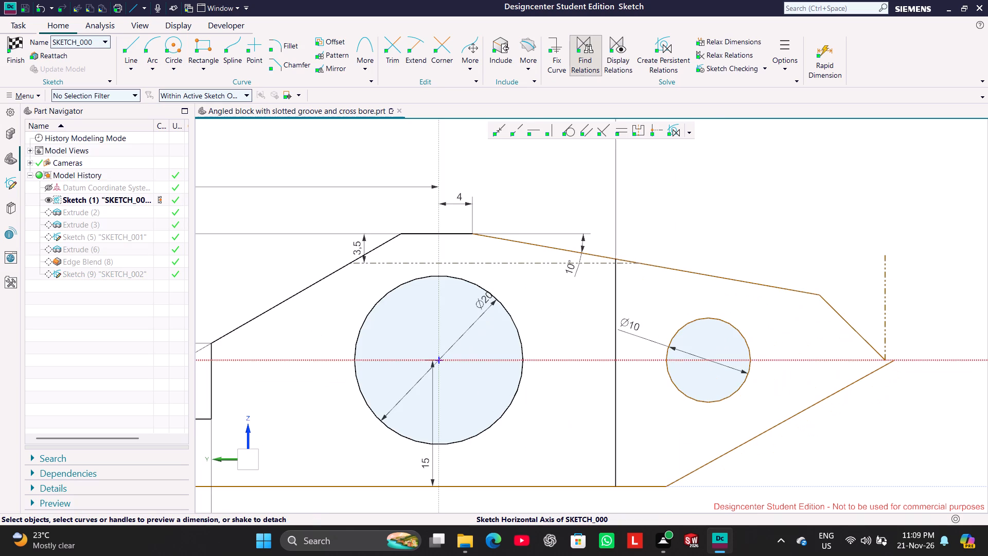
{"action": "left_click", "coordinate": [496, 128]}
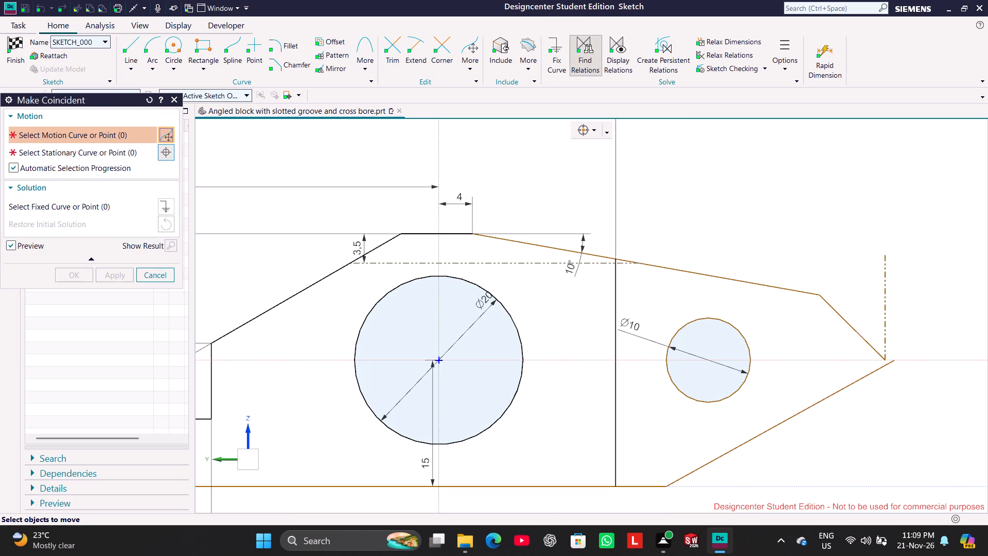
{"action": "left_click", "coordinate": [895, 361]}
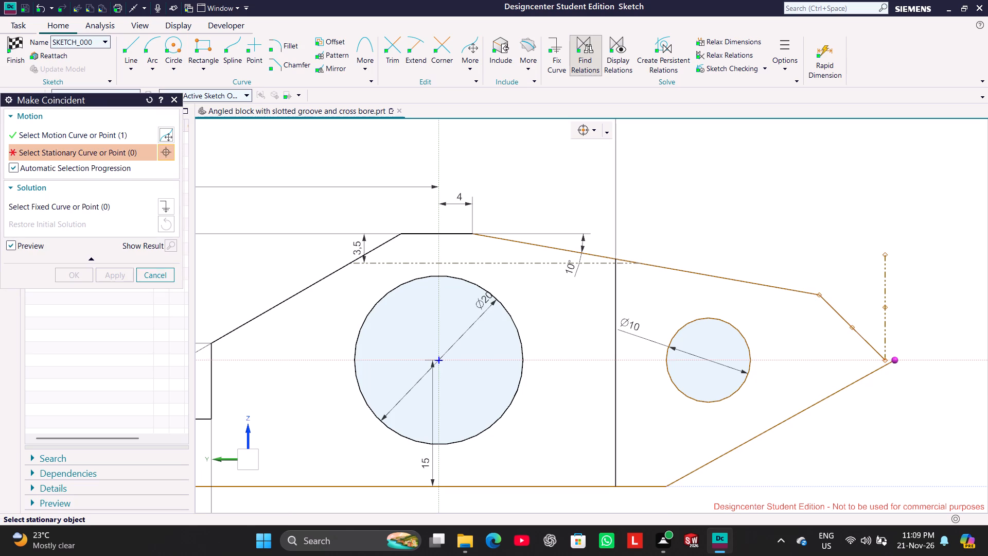
{"action": "scroll", "coordinate": [890, 368], "scroll_direction": "up", "scroll_amount": 4}
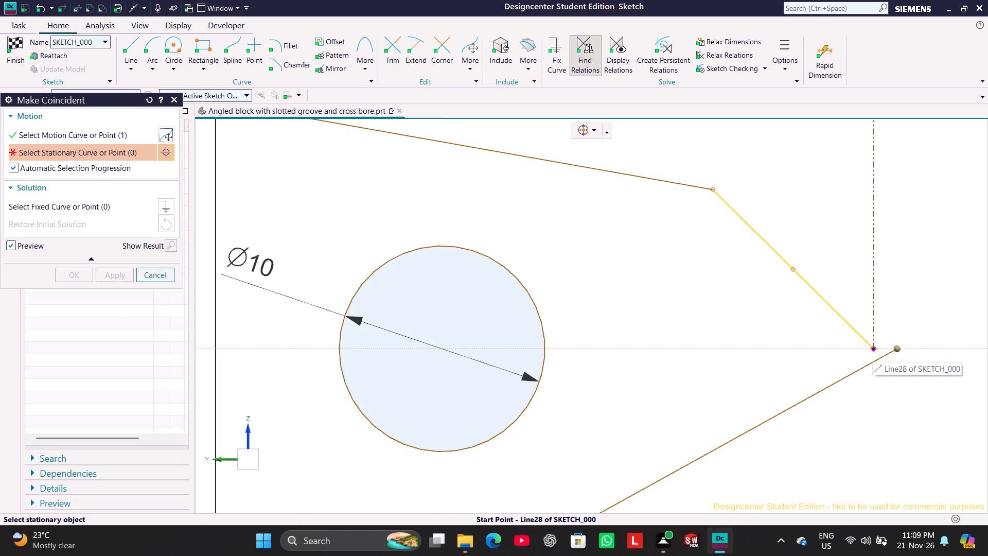
{"action": "left_click", "coordinate": [872, 347]}
{"action": "left_click", "coordinate": [109, 277]}
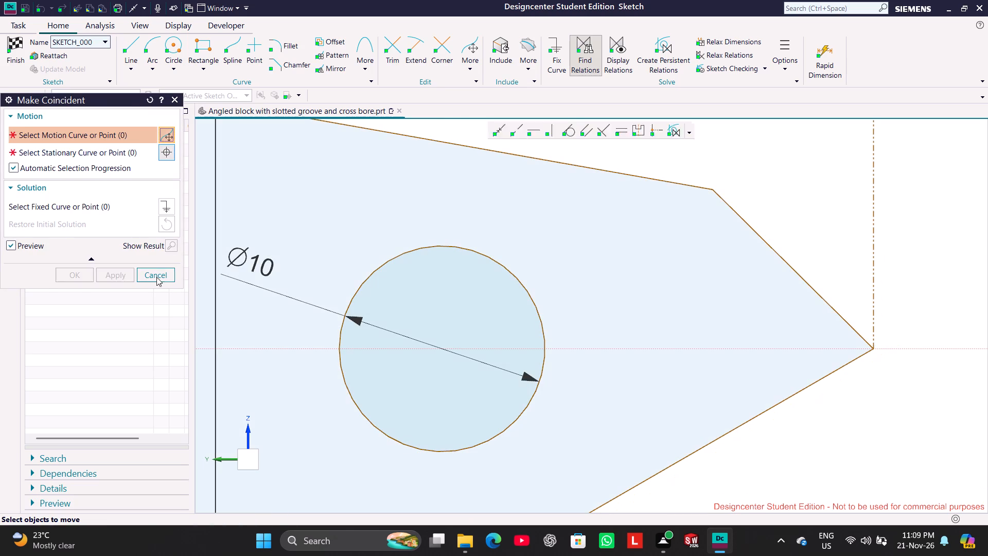
{"action": "left_click", "coordinate": [166, 277]}
Dimension the angle between the lower slanted nose edge and the bottom edge as 30°.
{"action": "scroll", "coordinate": [677, 423], "scroll_direction": "down", "scroll_amount": 7}
{"action": "scroll", "coordinate": [645, 500], "scroll_direction": "up", "scroll_amount": 2}
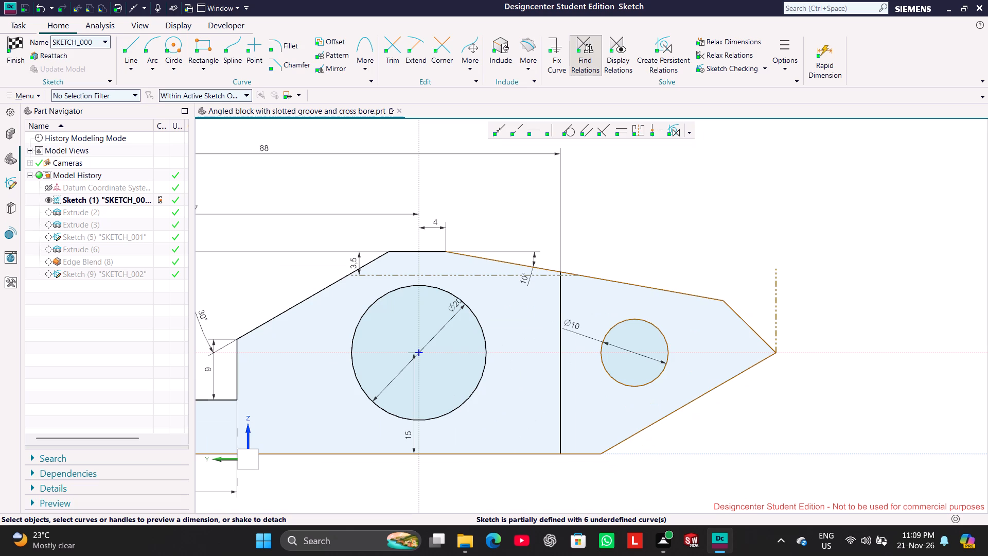
{"action": "left_click", "coordinate": [628, 438]}
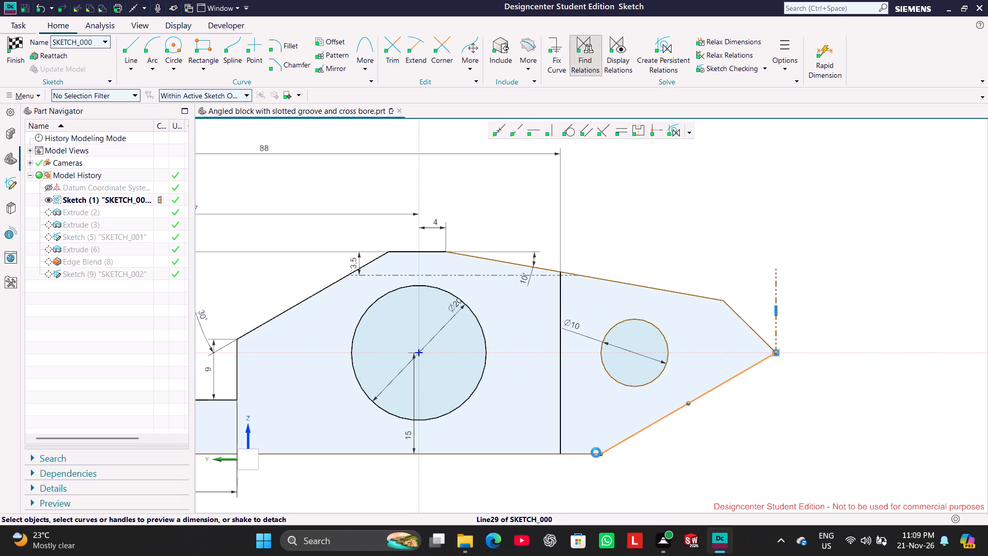
{"action": "left_click", "coordinate": [589, 453]}
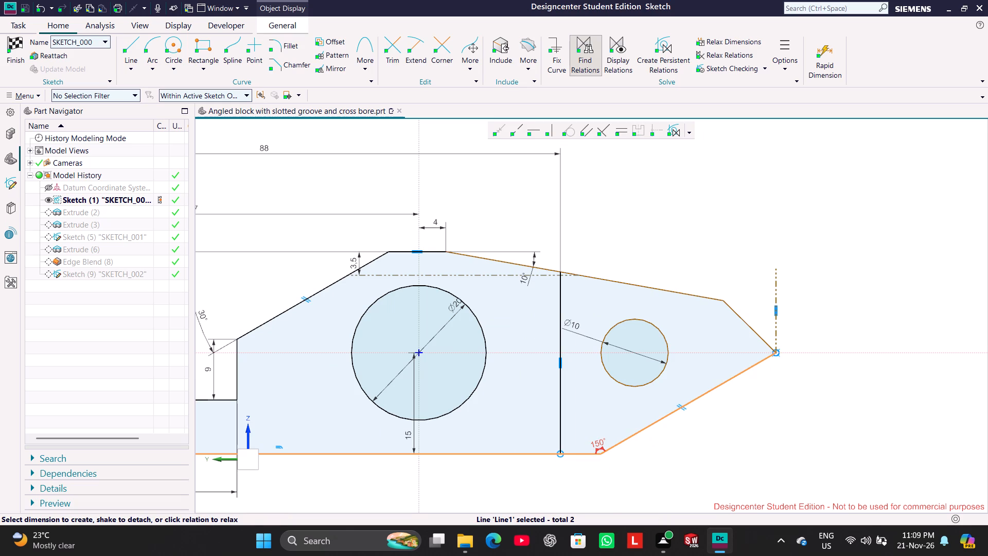
{"action": "left_click_drag", "start_coordinate": [596, 440], "coordinate": [539, 468]}
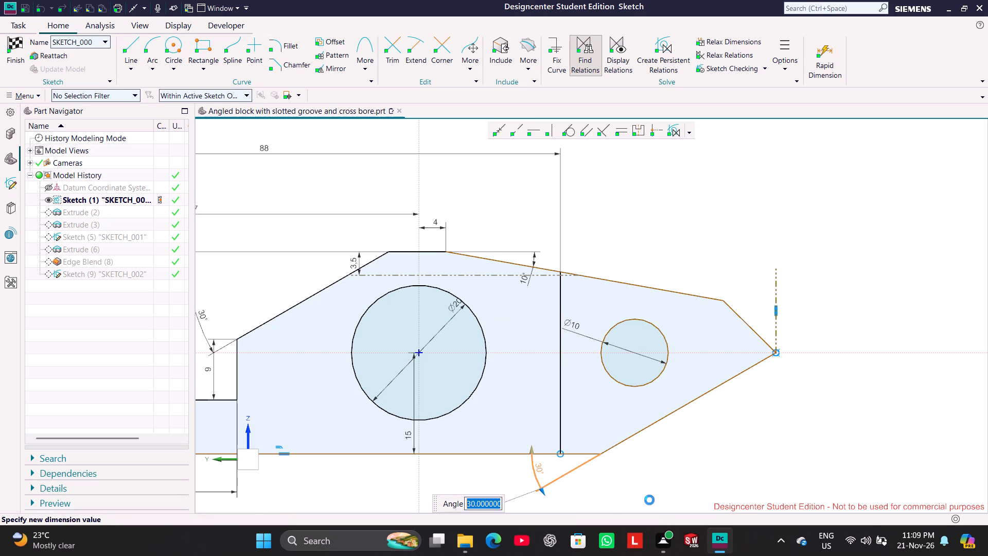
{"action": "left_click", "coordinate": [663, 484]}
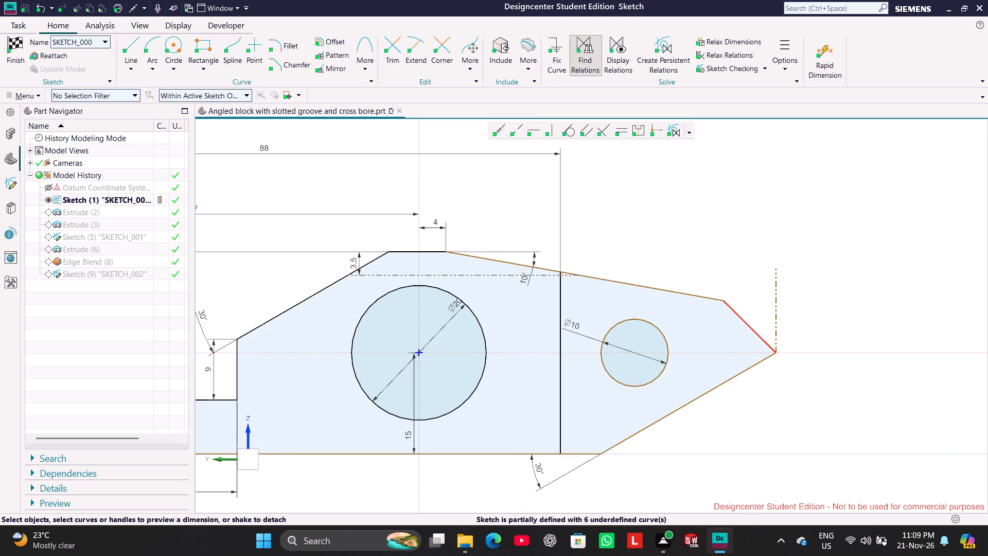
Dimension the angle between the short end edge and the vertical reference line at the nose tip as 30°.
{"action": "left_click", "coordinate": [755, 332]}
{"action": "left_click", "coordinate": [777, 333]}
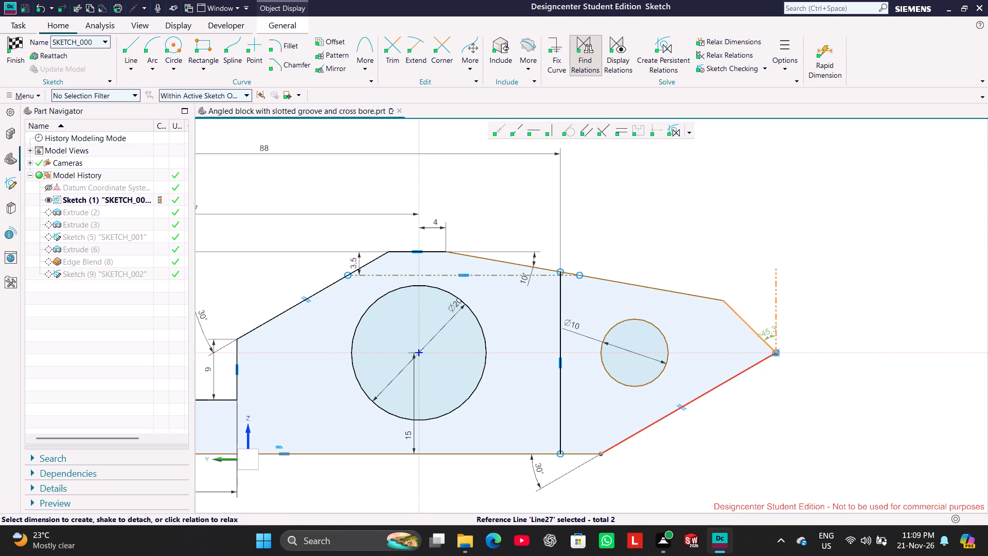
{"action": "left_click_drag", "start_coordinate": [770, 333], "coordinate": [750, 283]}
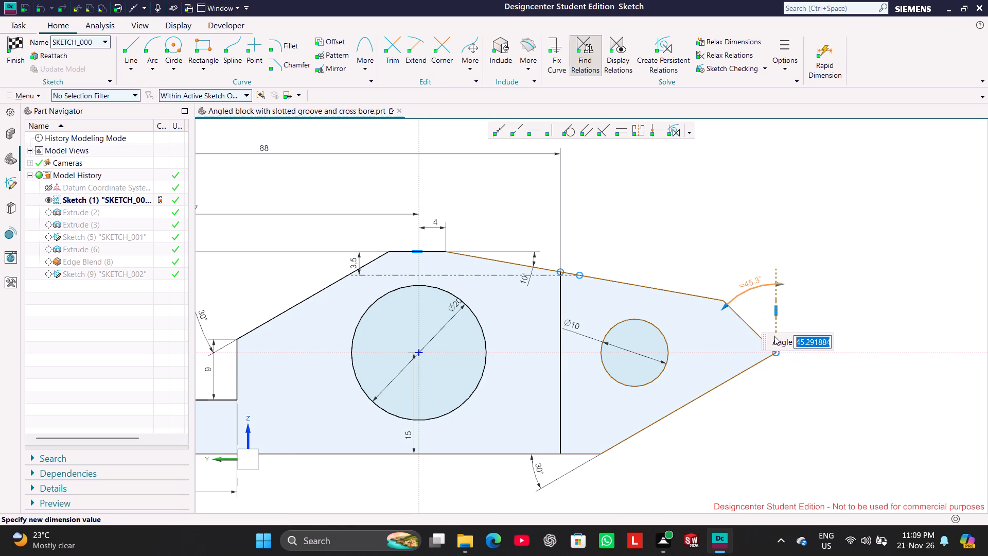
{"action": "type", "text": "30"}
{"action": "key", "text": "Return"}
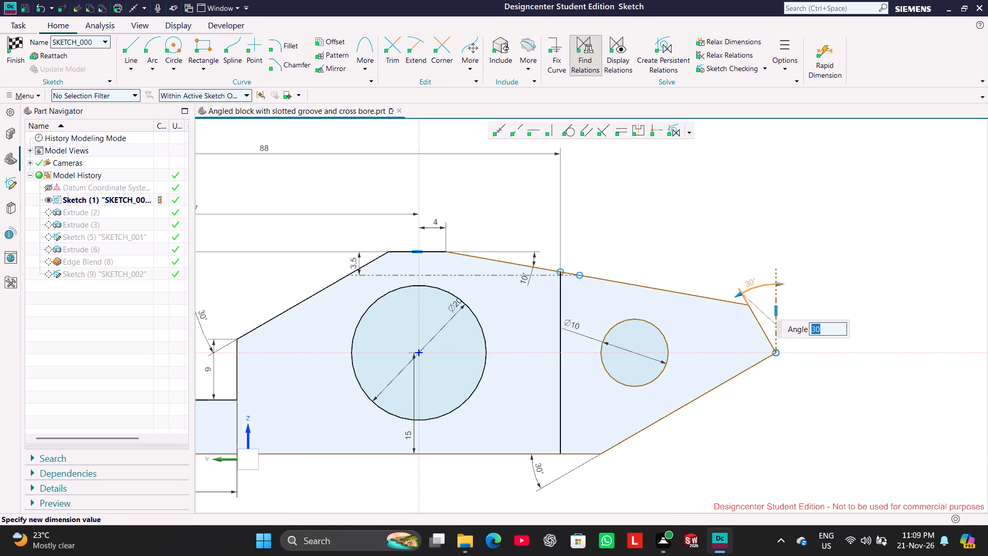
{"action": "left_click", "coordinate": [905, 239]}
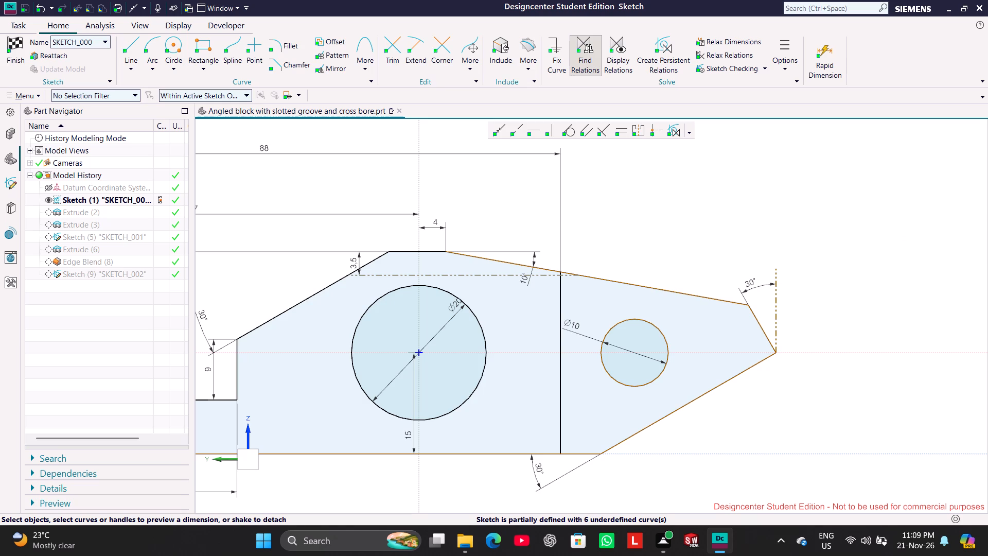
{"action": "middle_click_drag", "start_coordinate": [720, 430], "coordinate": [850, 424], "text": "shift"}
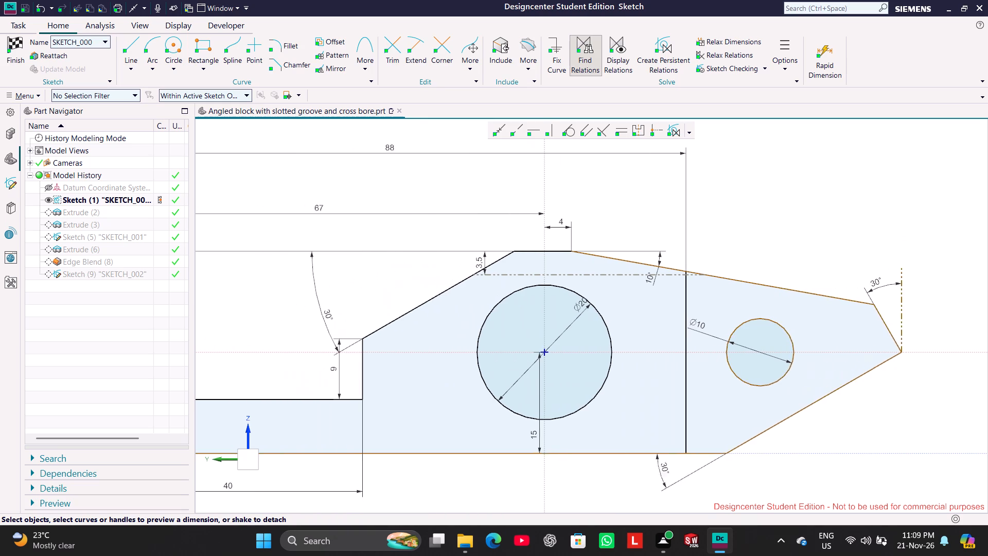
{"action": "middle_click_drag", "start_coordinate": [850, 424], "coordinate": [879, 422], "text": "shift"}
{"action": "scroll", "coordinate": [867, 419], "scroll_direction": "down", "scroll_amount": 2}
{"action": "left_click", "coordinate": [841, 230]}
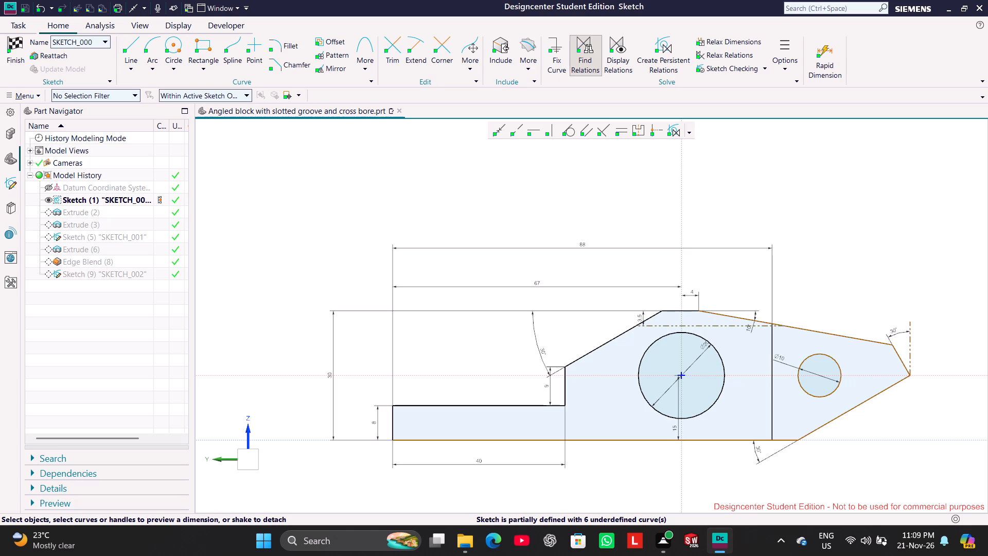
Dimension the horizontal distance from the outer vertical edge of the thin base to the nose tip as 120 mm.
{"action": "left_click", "coordinate": [387, 429]}
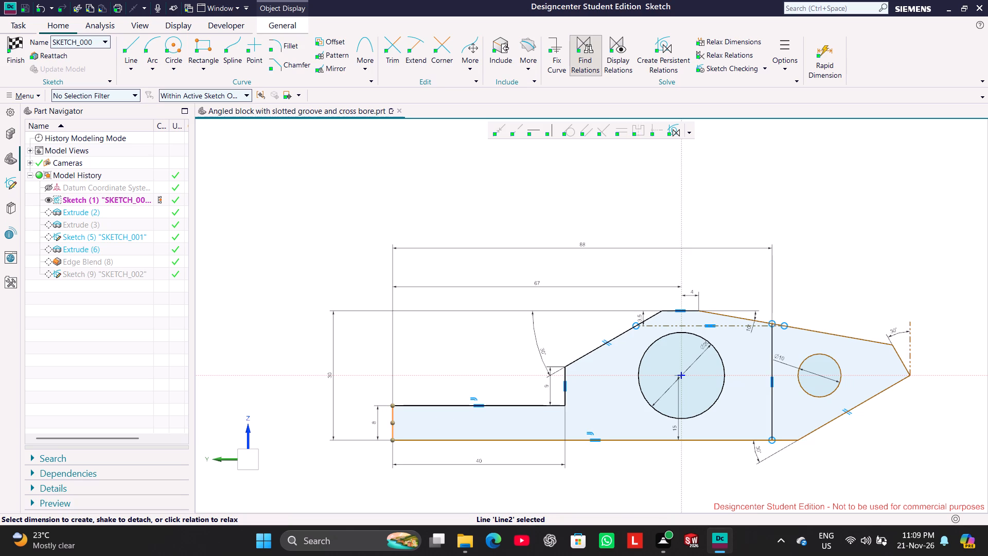
{"action": "left_click", "coordinate": [911, 374]}
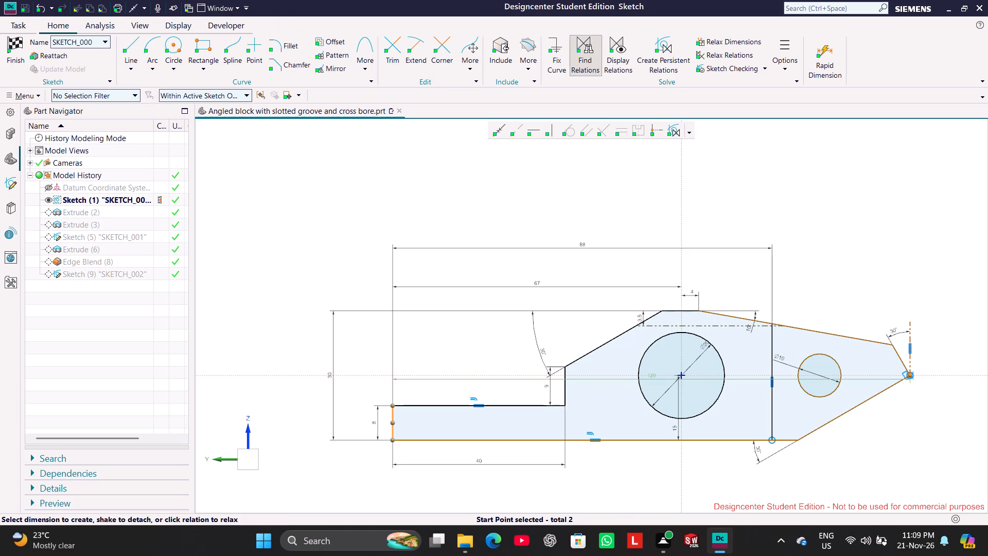
{"action": "left_click_drag", "start_coordinate": [733, 383], "coordinate": [718, 200]}
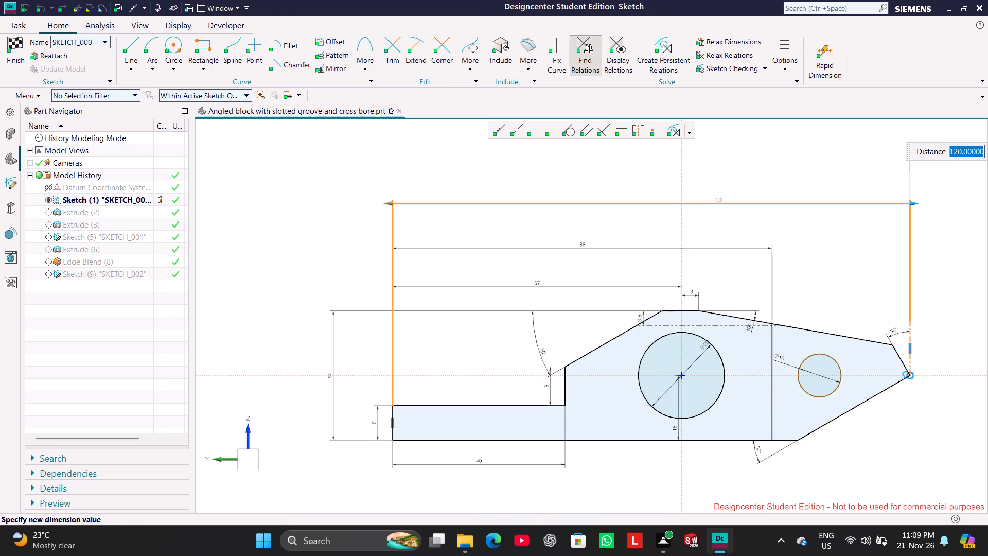
{"action": "left_click", "coordinate": [898, 420]}
Sketch a line from the midpoint of the lower slanted nose edge across the 10 mm circle, ending just below the upper slanted edge.
{"action": "scroll", "coordinate": [947, 343], "scroll_direction": "up", "scroll_amount": 2}
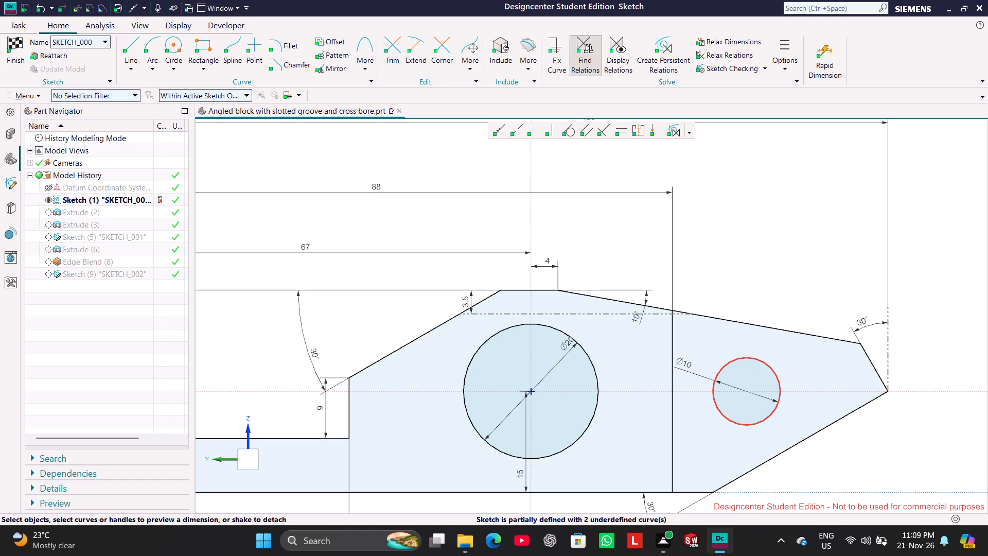
{"action": "left_click", "coordinate": [126, 48]}
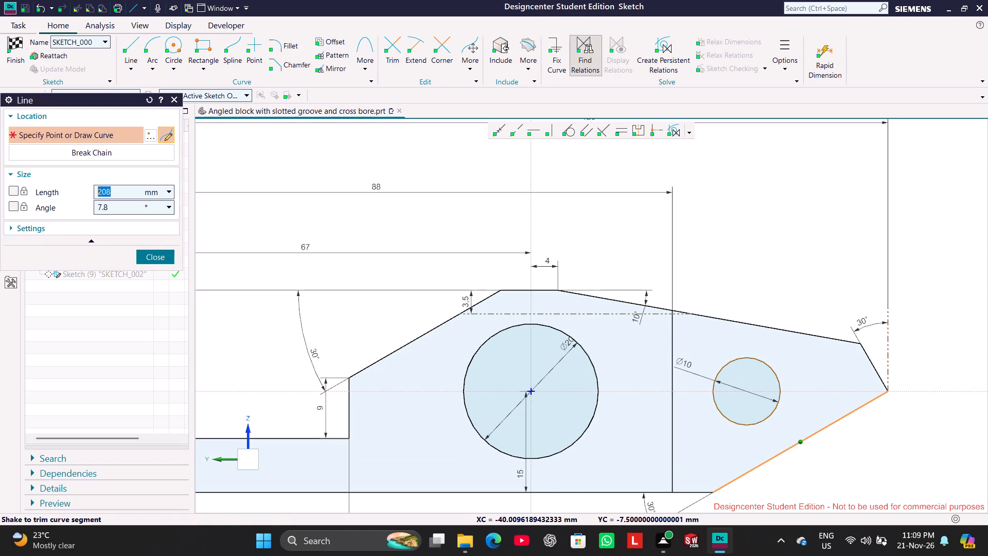
{"action": "left_click", "coordinate": [799, 443]}
{"action": "left_click", "coordinate": [748, 337]}
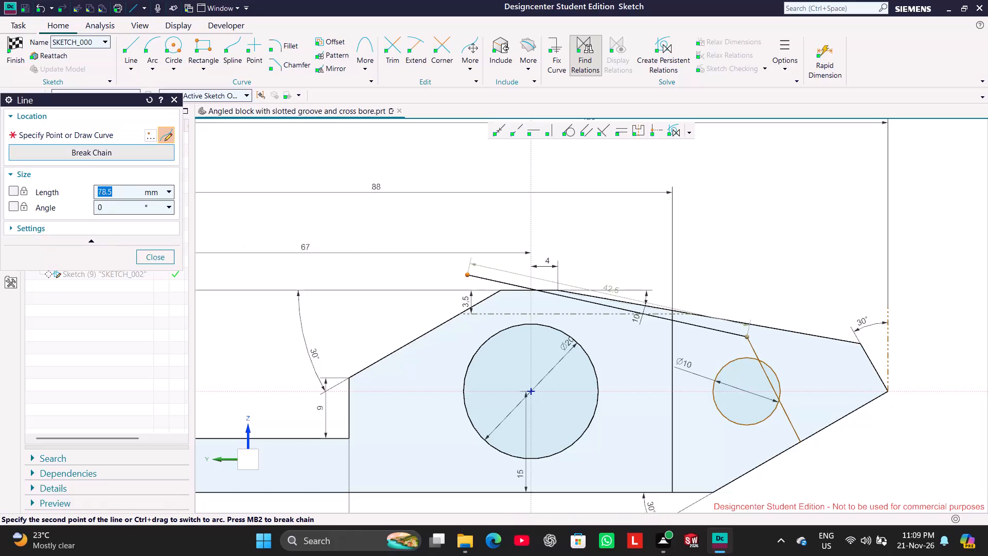
{"action": "left_click", "coordinate": [164, 252]}
Make the new line through the 10 mm circle parallel to the short nose end edge.
{"action": "left_click", "coordinate": [876, 366]}
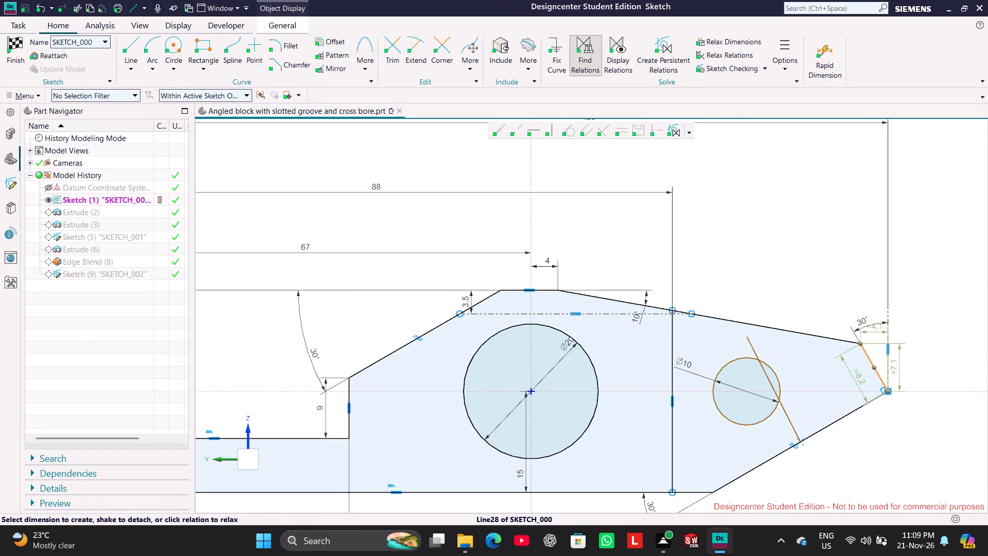
{"action": "left_click", "coordinate": [785, 418]}
{"action": "left_click", "coordinate": [591, 131]}
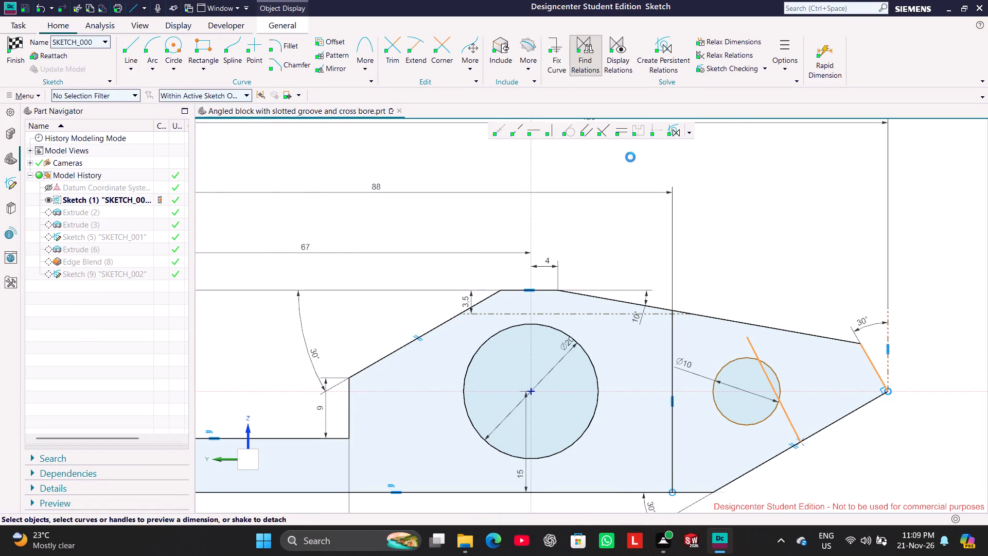
{"action": "left_click", "coordinate": [372, 291]}
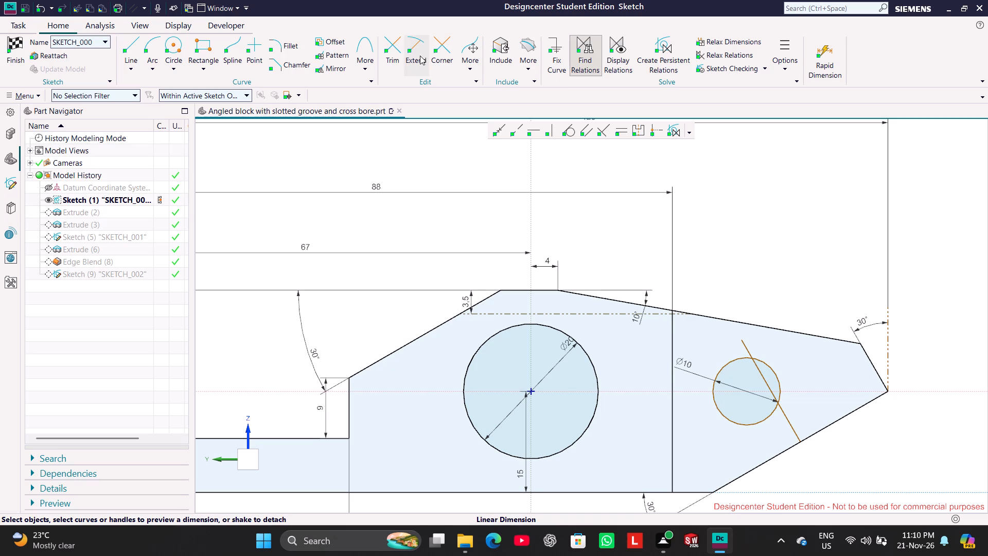
Extend the upper end of the line through the 10 mm circle to the upper slanted nose edge.
{"action": "left_click", "coordinate": [420, 51]}
{"action": "left_click", "coordinate": [747, 353]}
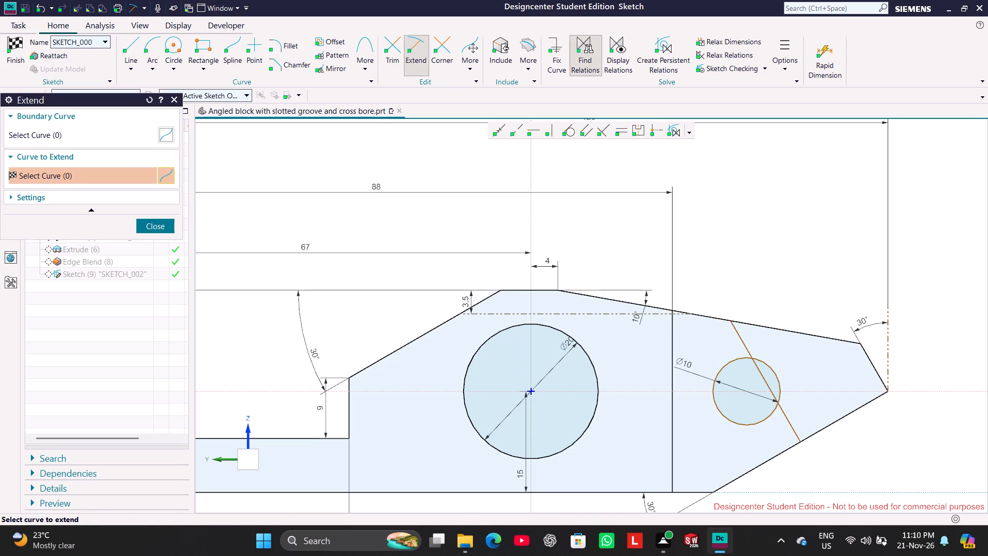
{"action": "left_click", "coordinate": [170, 227]}
Convert the line from the lower nose edge's midpoint to the upper slanted edge into a reference line.
{"action": "right_click", "coordinate": [797, 428]}
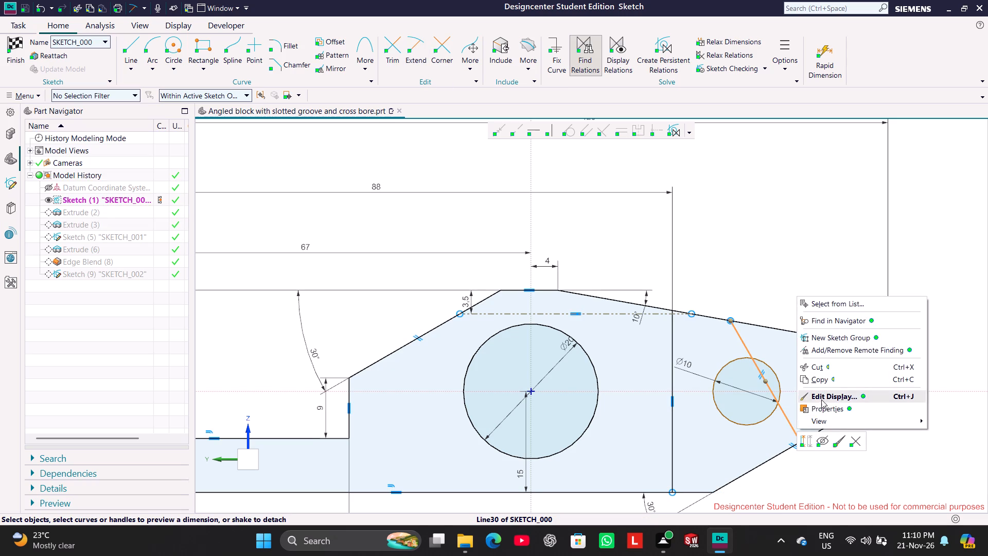
{"action": "left_click", "coordinate": [806, 442]}
{"action": "left_click", "coordinate": [792, 246]}
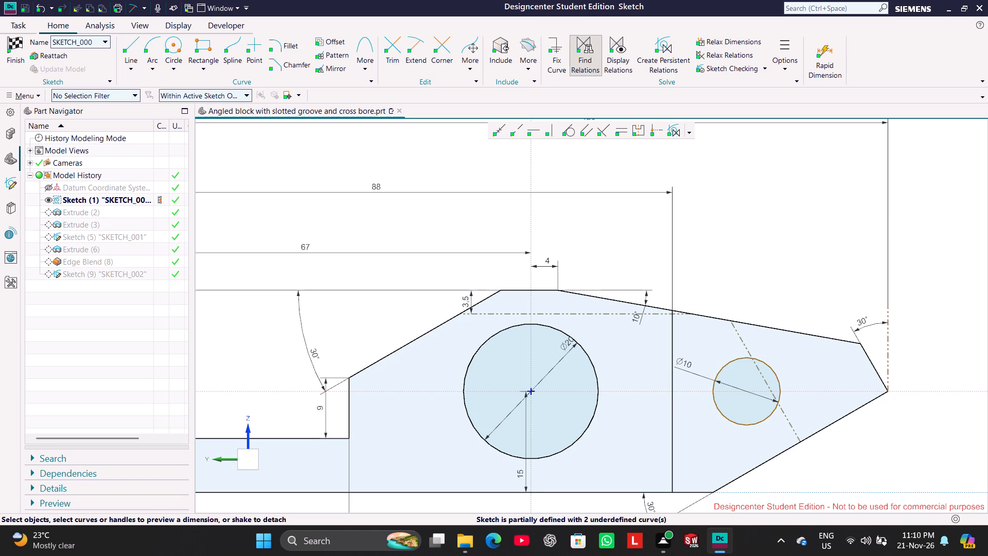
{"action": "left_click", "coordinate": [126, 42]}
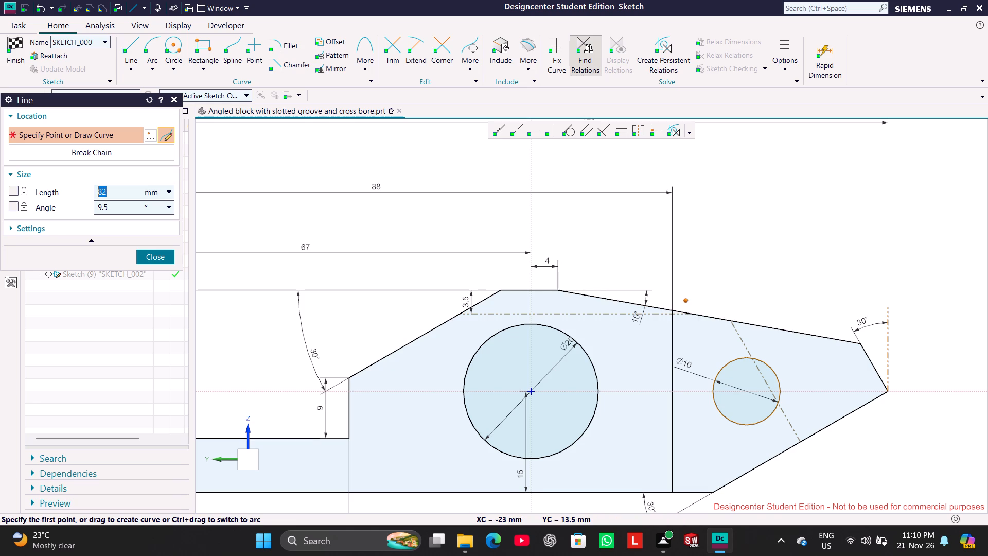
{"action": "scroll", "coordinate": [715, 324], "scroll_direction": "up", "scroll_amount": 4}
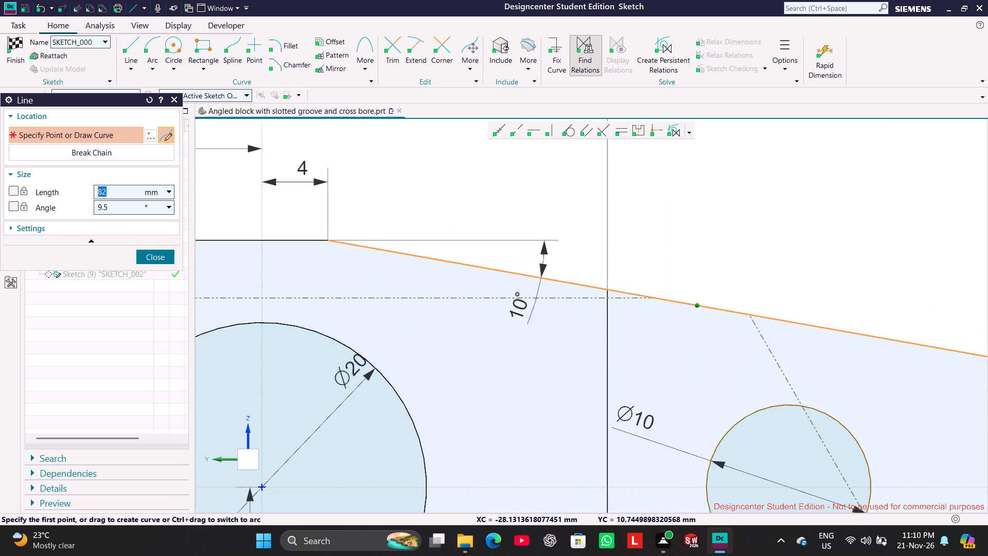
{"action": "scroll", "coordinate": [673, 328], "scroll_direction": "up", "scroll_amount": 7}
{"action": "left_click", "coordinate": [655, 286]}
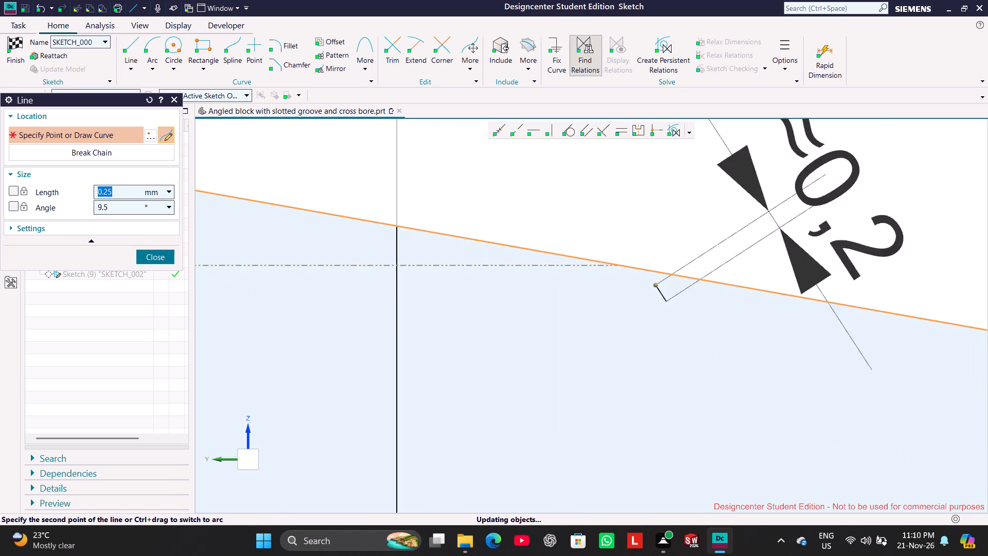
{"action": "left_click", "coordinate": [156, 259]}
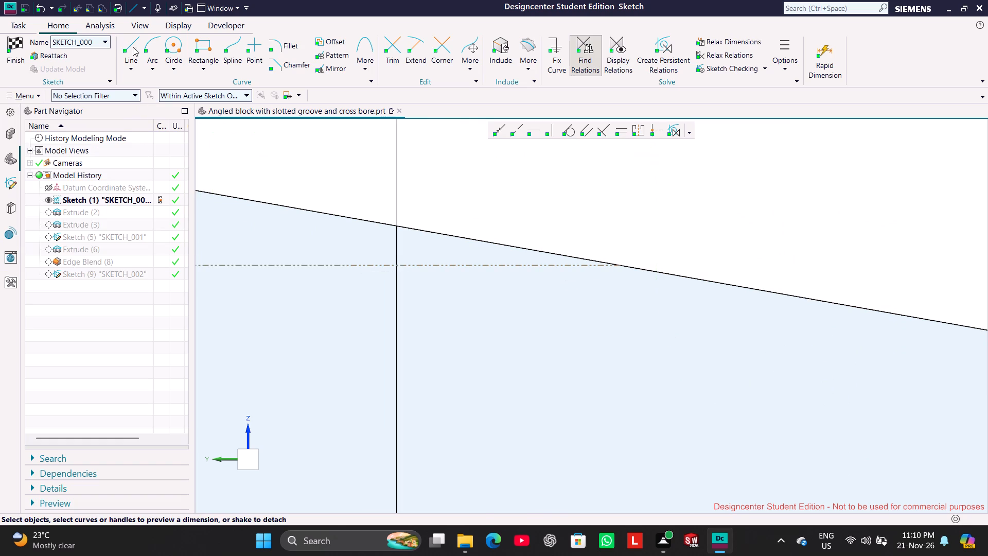
Sketch a line about 24.5 mm long from the horizontal reference line's nose-side end, perpendicular to the lower slanted nose edge.
{"action": "left_click", "coordinate": [132, 43]}
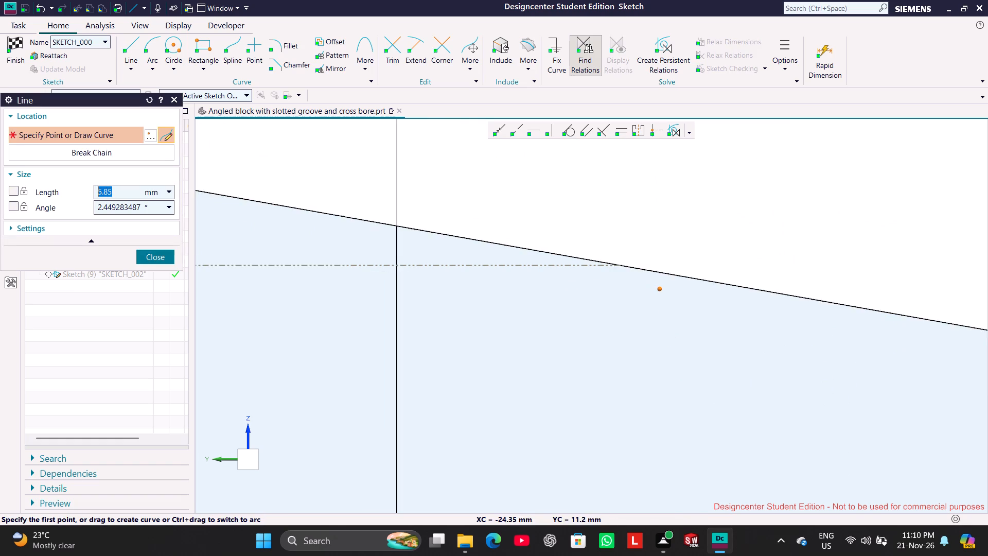
{"action": "left_click", "coordinate": [584, 269]}
{"action": "scroll", "coordinate": [719, 431], "scroll_direction": "down", "scroll_amount": 8}
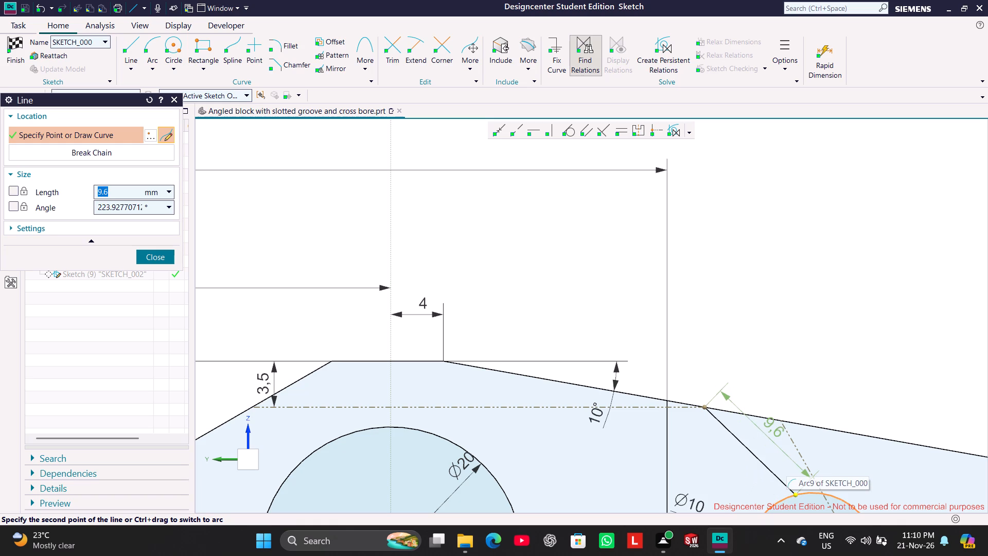
{"action": "middle_click_drag", "start_coordinate": [786, 503], "coordinate": [714, 286], "text": "shift"}
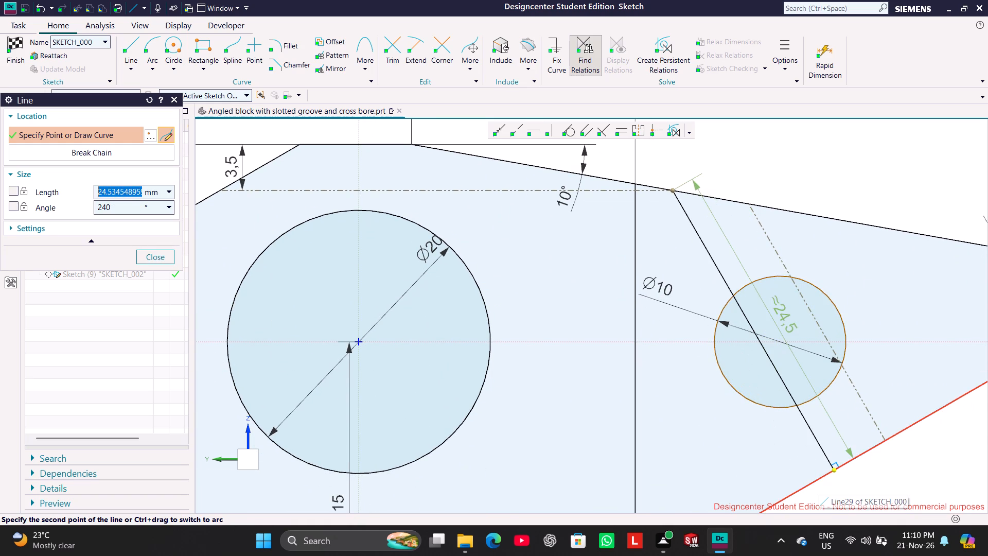
{"action": "left_click", "coordinate": [836, 471]}
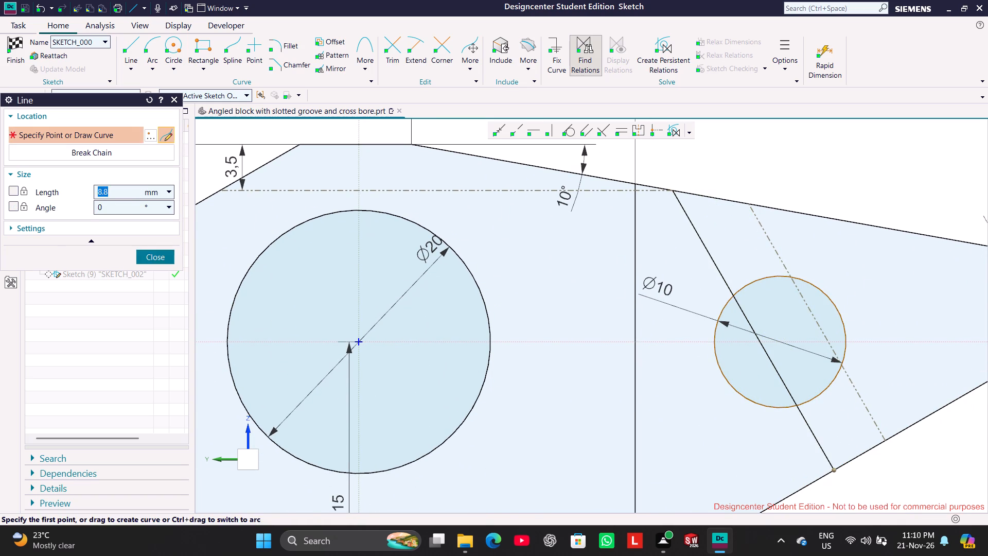
{"action": "left_click", "coordinate": [153, 258]}
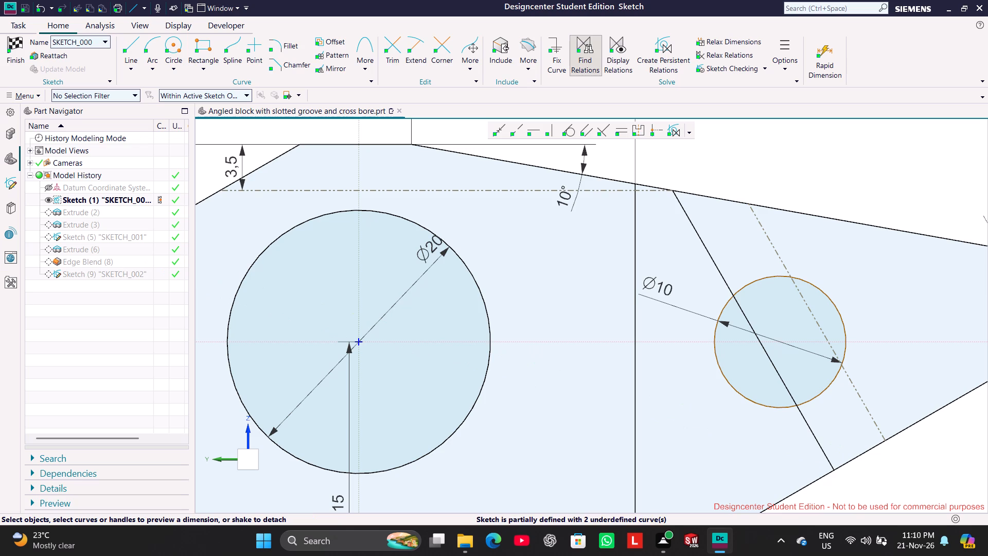
Make the centre of the 10 mm circle coincident with the new line running perpendicular to the lower slanted nose edge.
{"action": "left_click_drag", "start_coordinate": [687, 210], "coordinate": [721, 200]}
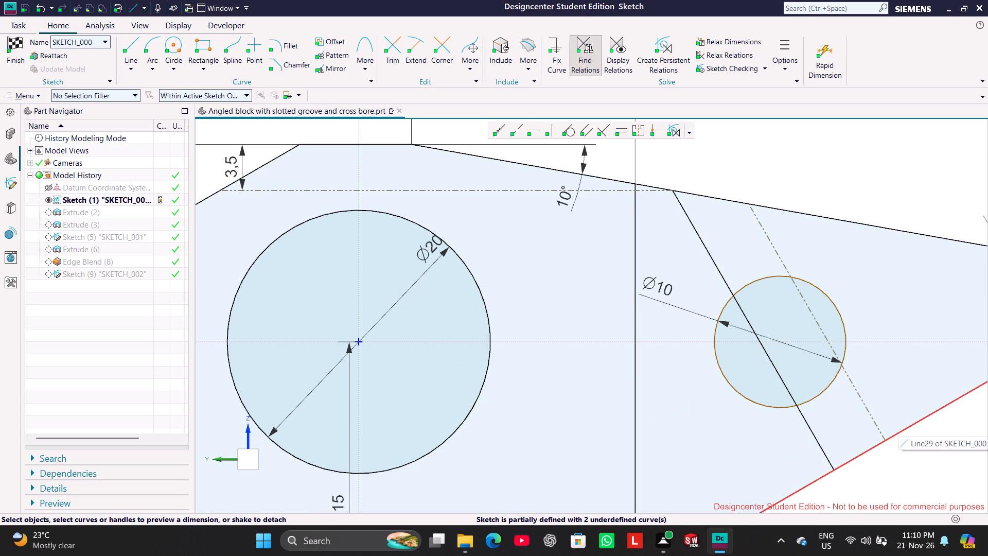
{"action": "scroll", "coordinate": [919, 430], "scroll_direction": "down", "scroll_amount": 2}
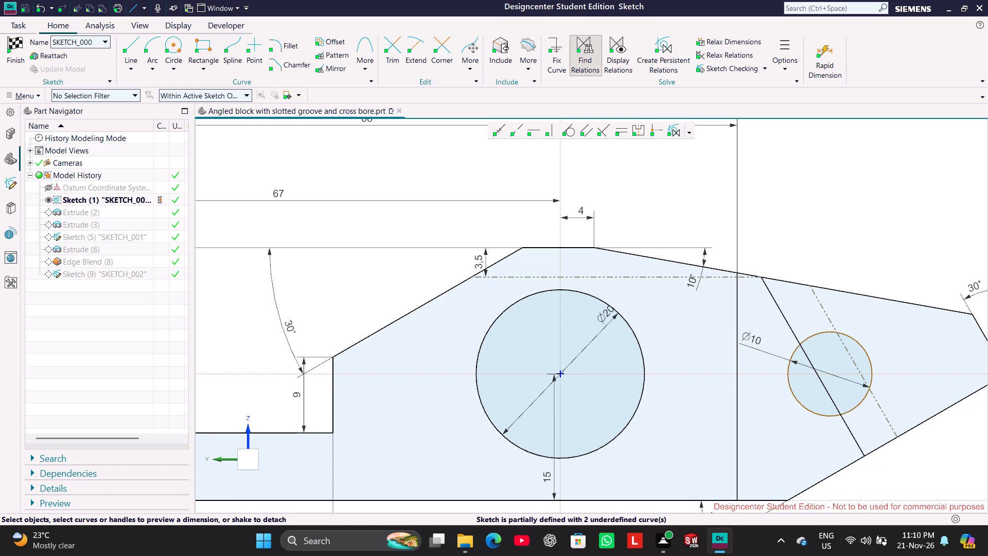
{"action": "left_click_drag", "start_coordinate": [853, 408], "coordinate": [811, 430]}
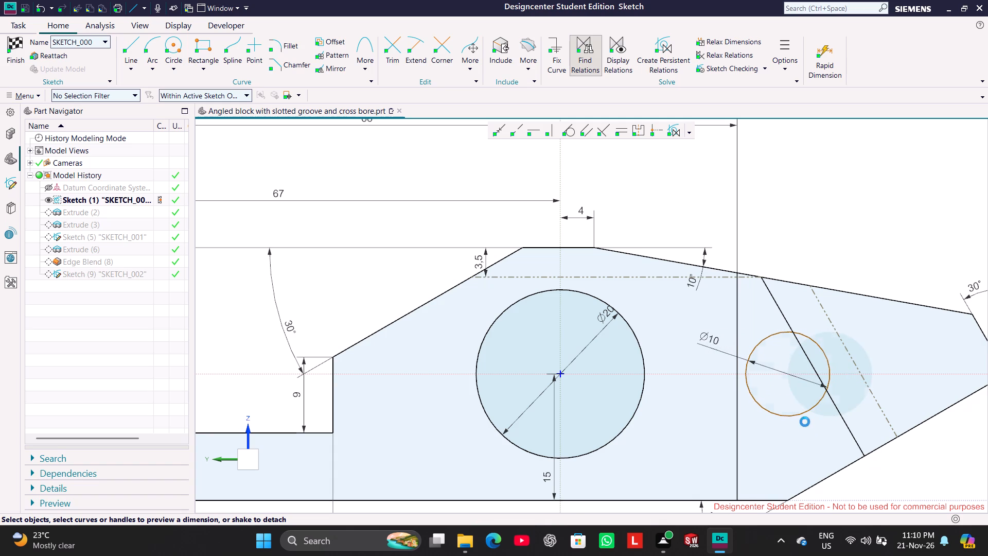
{"action": "left_click", "coordinate": [822, 61]}
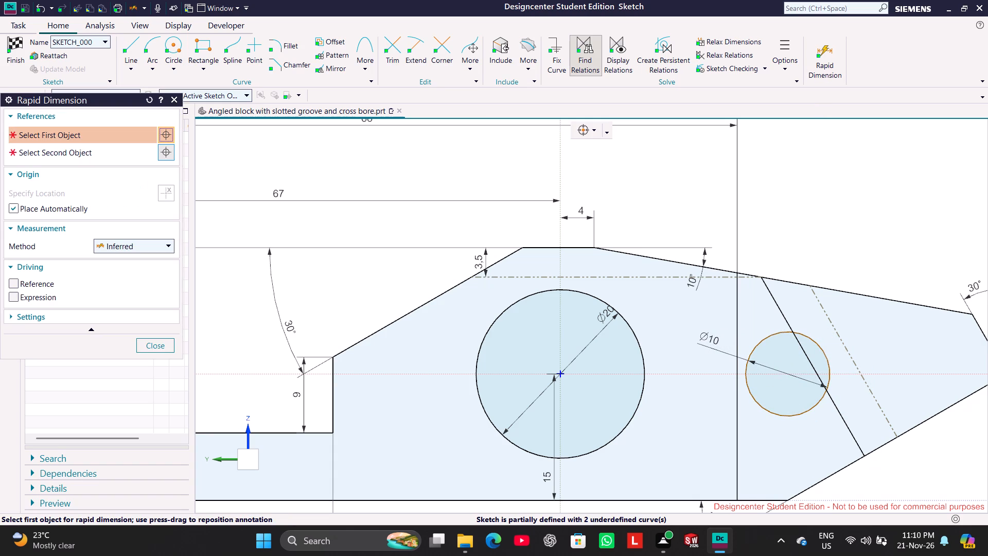
{"action": "left_click", "coordinate": [158, 345]}
{"action": "left_click", "coordinate": [506, 132]}
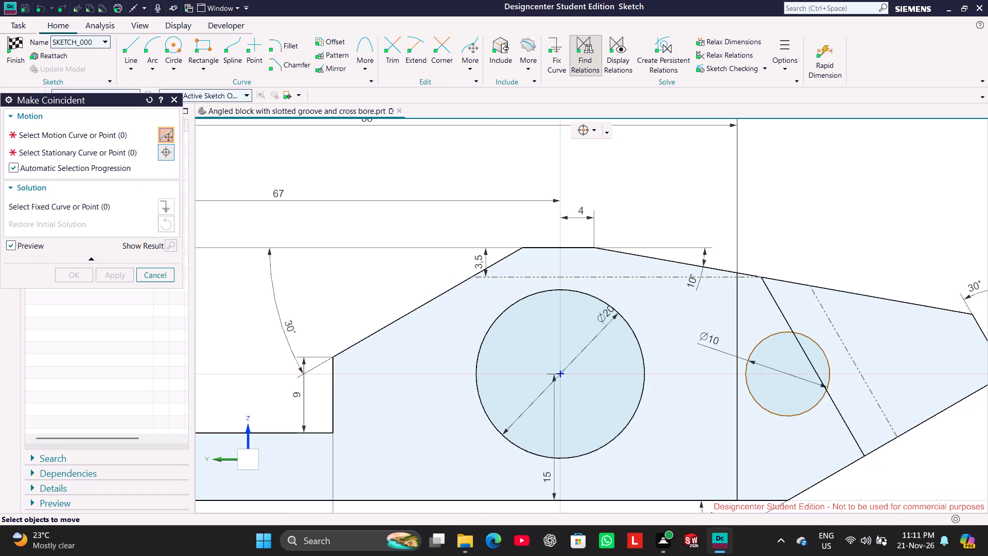
{"action": "left_click", "coordinate": [785, 373]}
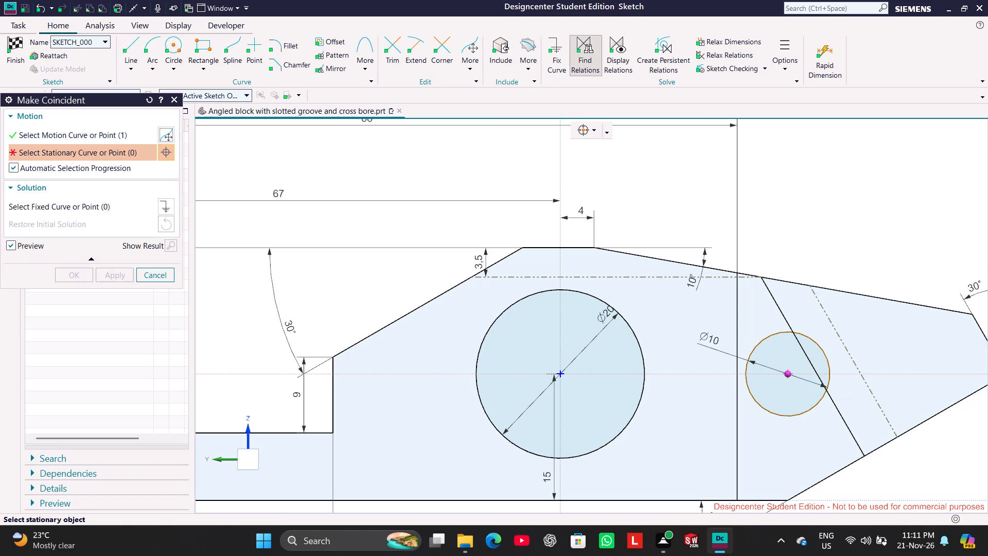
{"action": "left_click", "coordinate": [807, 353]}
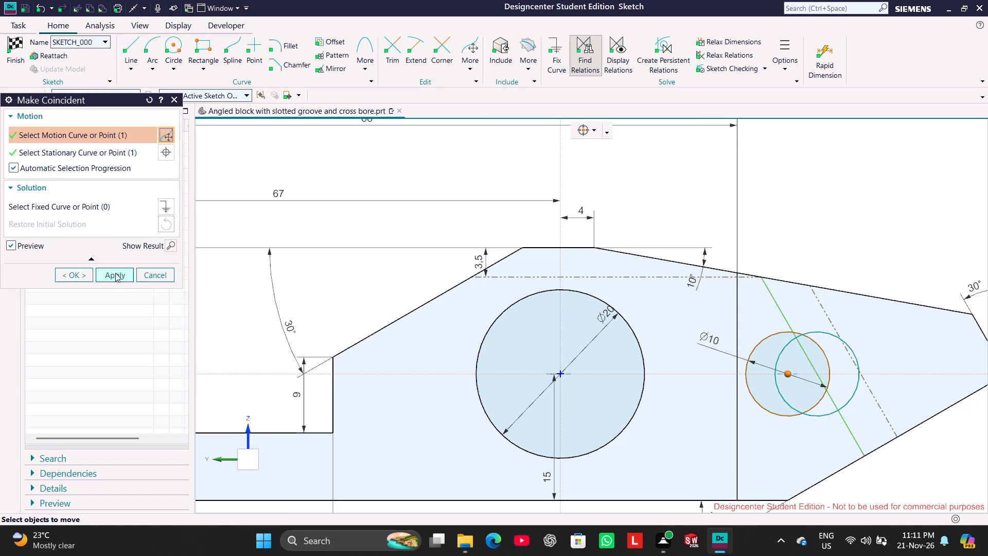
{"action": "left_click", "coordinate": [115, 273]}
{"action": "left_click", "coordinate": [161, 270]}
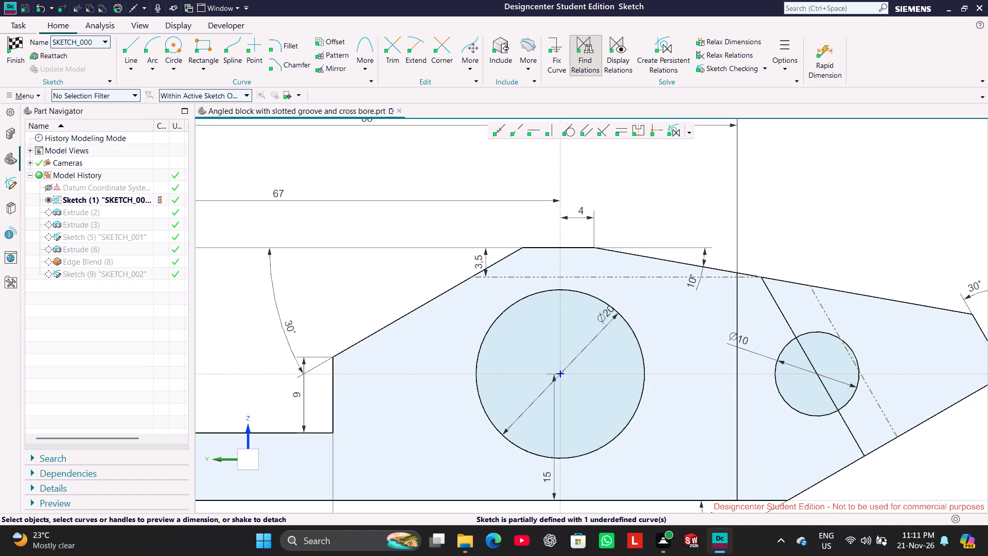
Convert the slanted line passing through the 10 mm circle's centre into a reference line.
{"action": "right_click", "coordinate": [829, 392]}
{"action": "left_click", "coordinate": [843, 375]}
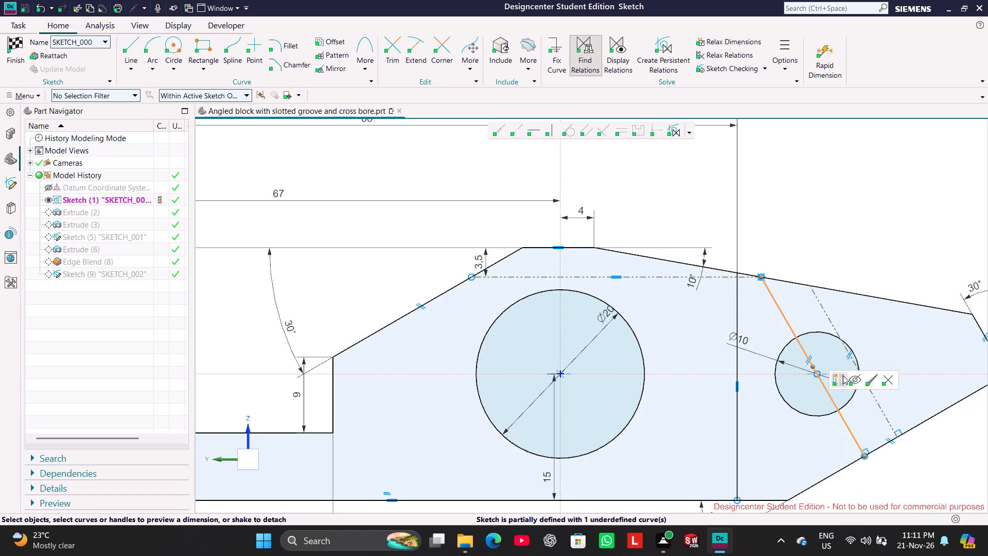
{"action": "left_click", "coordinate": [855, 218]}
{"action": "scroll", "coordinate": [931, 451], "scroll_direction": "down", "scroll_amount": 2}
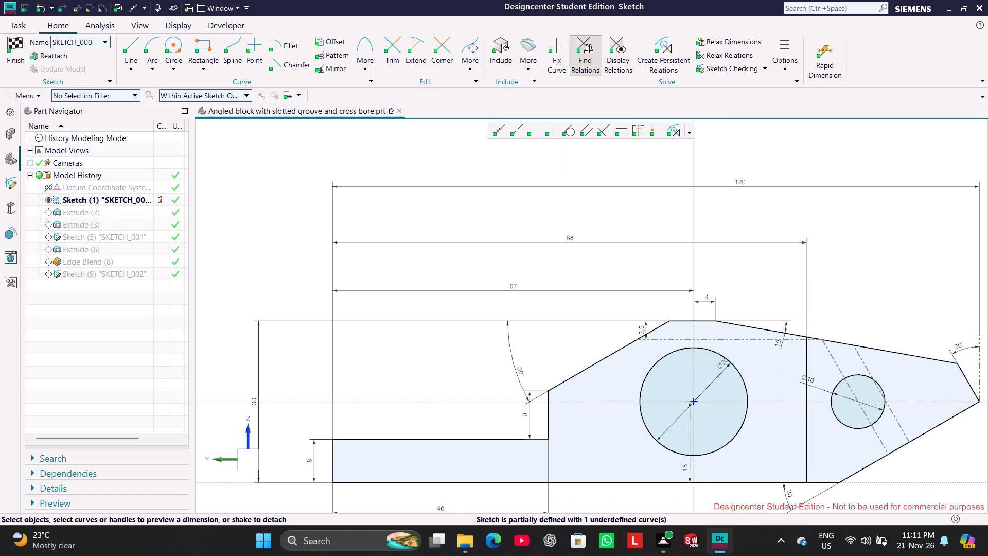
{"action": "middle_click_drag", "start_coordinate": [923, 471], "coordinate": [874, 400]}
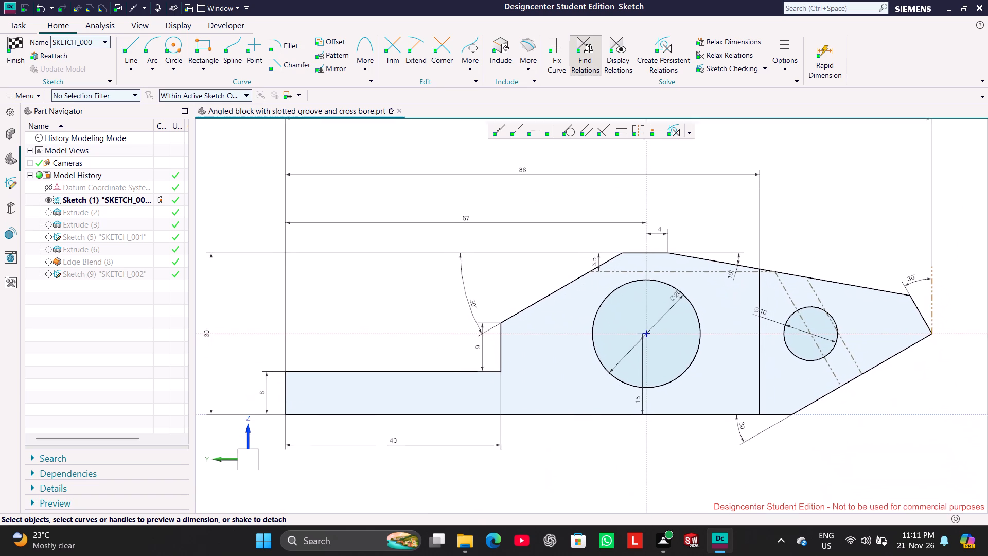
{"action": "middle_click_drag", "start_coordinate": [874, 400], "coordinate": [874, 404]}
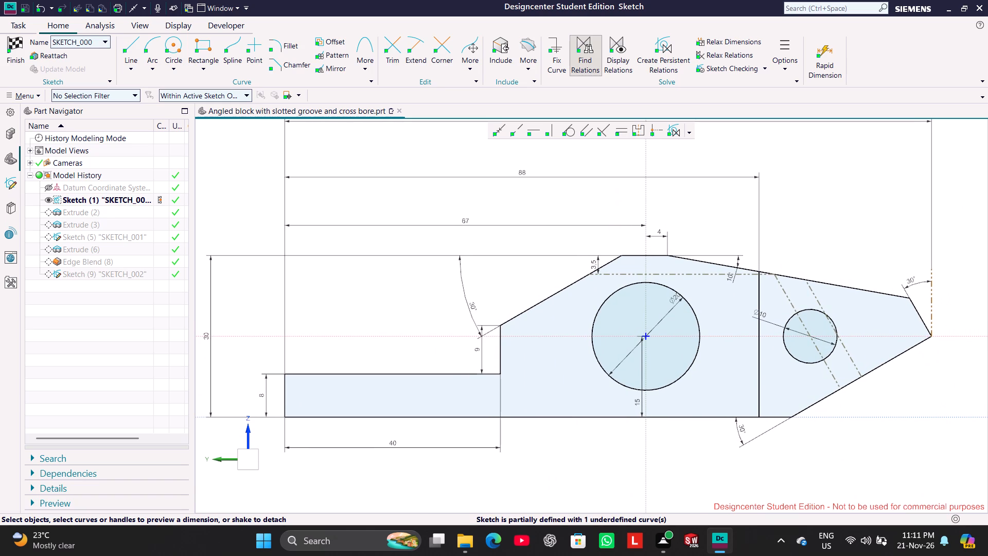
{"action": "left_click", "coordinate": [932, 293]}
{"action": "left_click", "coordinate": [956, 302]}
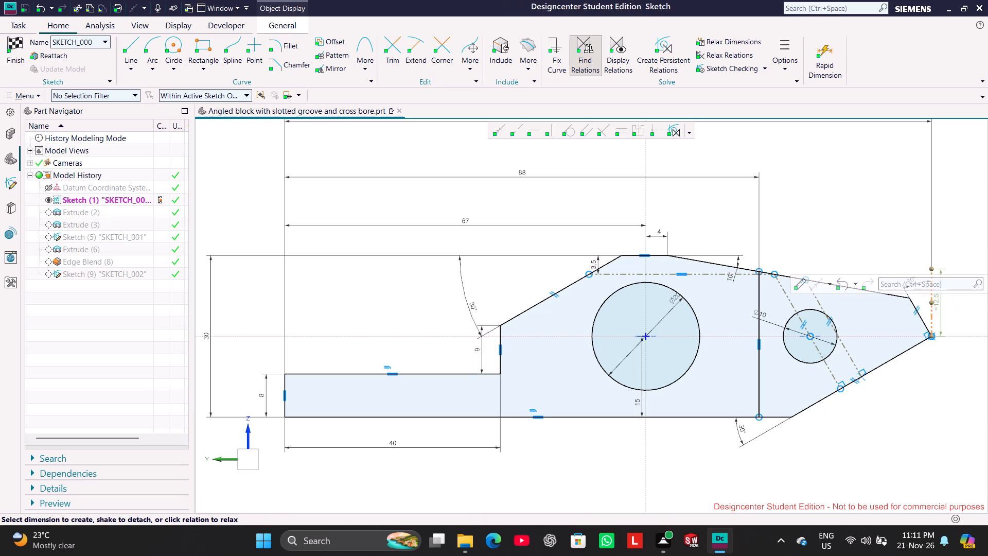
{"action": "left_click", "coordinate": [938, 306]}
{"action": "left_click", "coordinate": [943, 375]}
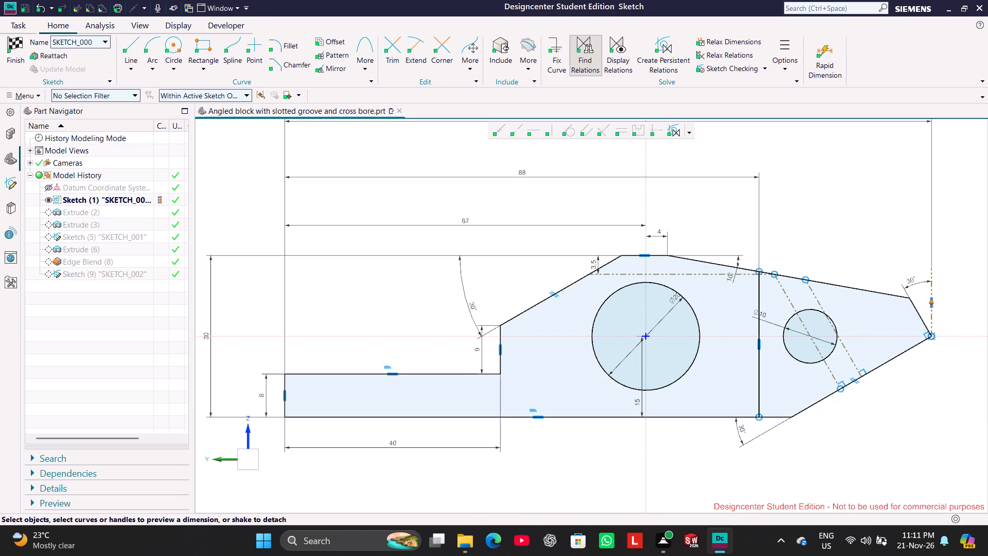
Dimension the length of the vertical reference line at the nose tip and place the dimension outside the profile.
{"action": "left_click", "coordinate": [932, 299]}
{"action": "left_click", "coordinate": [938, 302]}
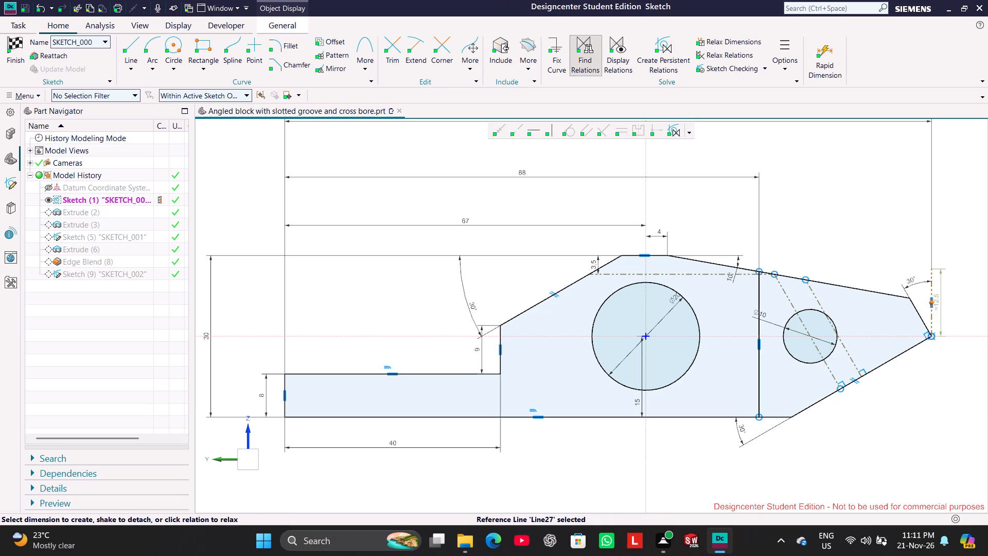
{"action": "left_click", "coordinate": [949, 387]}
{"action": "left_click", "coordinate": [933, 314]}
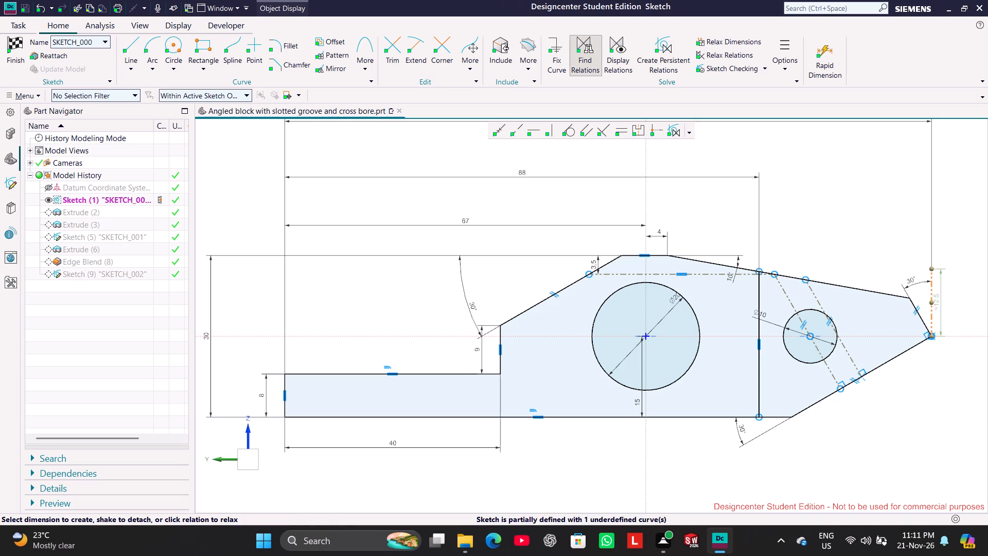
{"action": "left_click_drag", "start_coordinate": [939, 311], "coordinate": [971, 309]}
{"action": "left_click", "coordinate": [959, 370]}
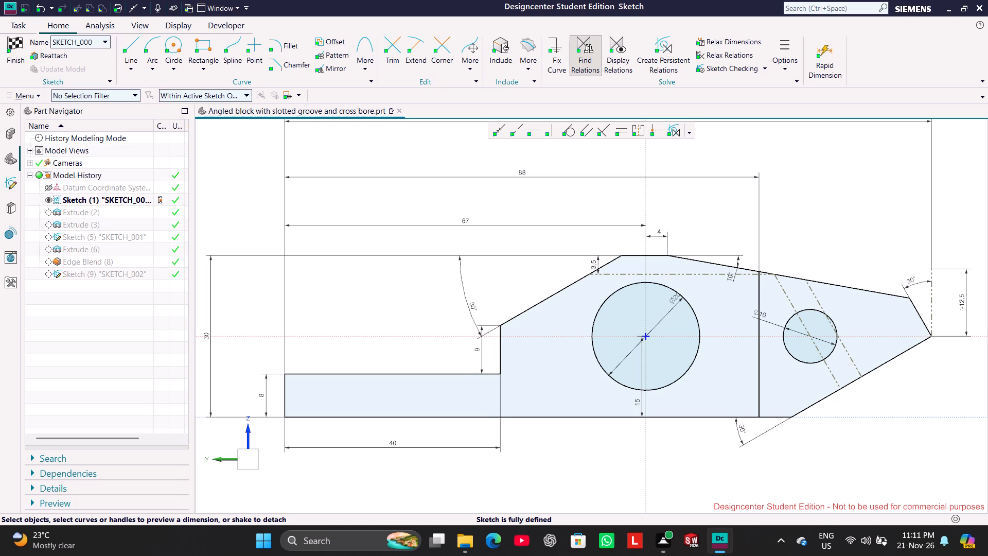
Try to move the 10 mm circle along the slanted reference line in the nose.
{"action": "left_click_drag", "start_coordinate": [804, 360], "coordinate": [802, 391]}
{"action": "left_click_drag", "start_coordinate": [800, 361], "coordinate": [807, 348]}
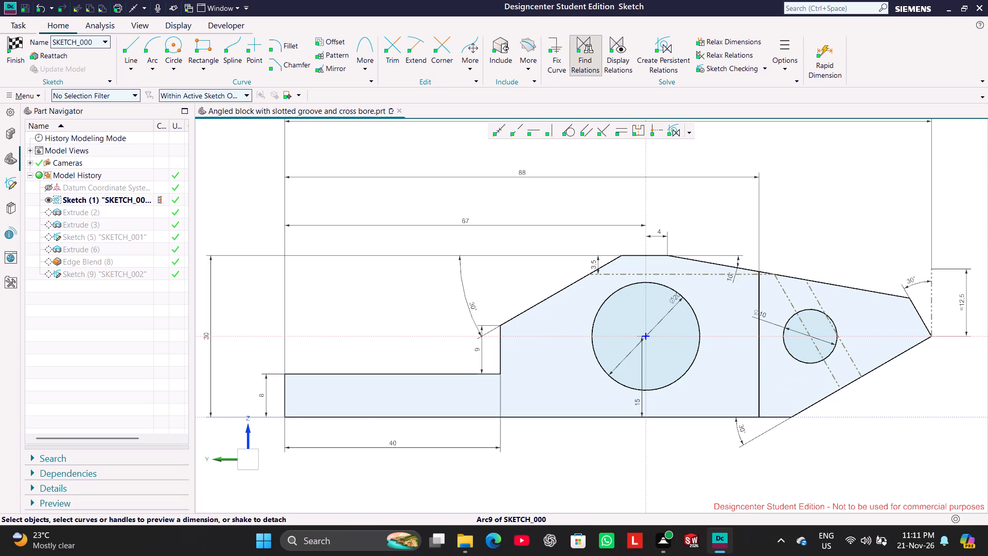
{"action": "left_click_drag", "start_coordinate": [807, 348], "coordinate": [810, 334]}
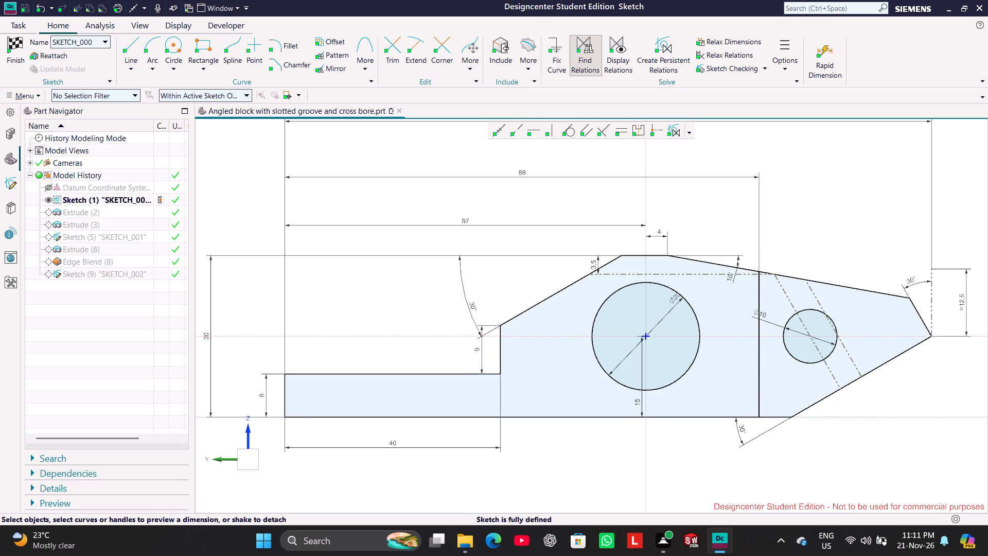
Delete the 10 mm circle in the nose.
{"action": "right_click", "coordinate": [807, 363]}
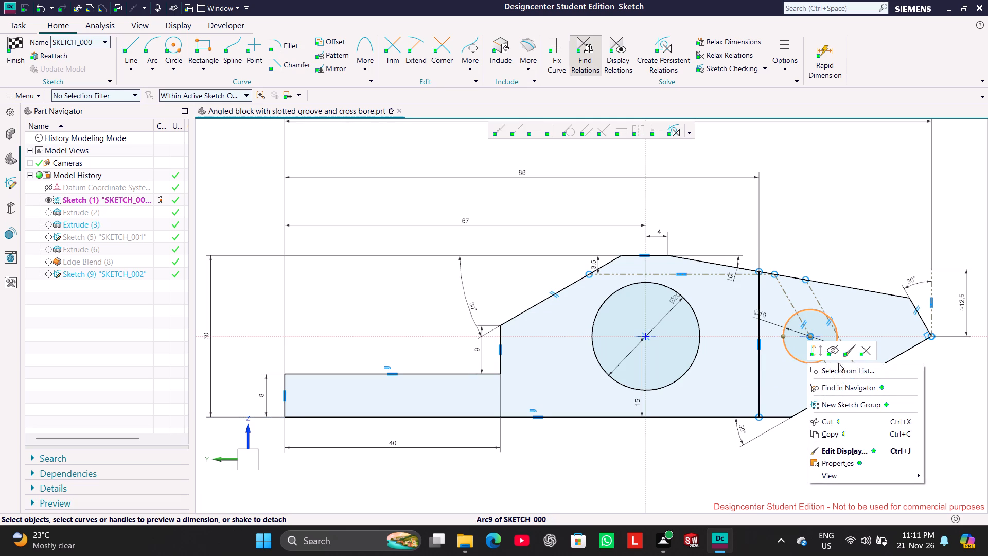
{"action": "left_click", "coordinate": [862, 210]}
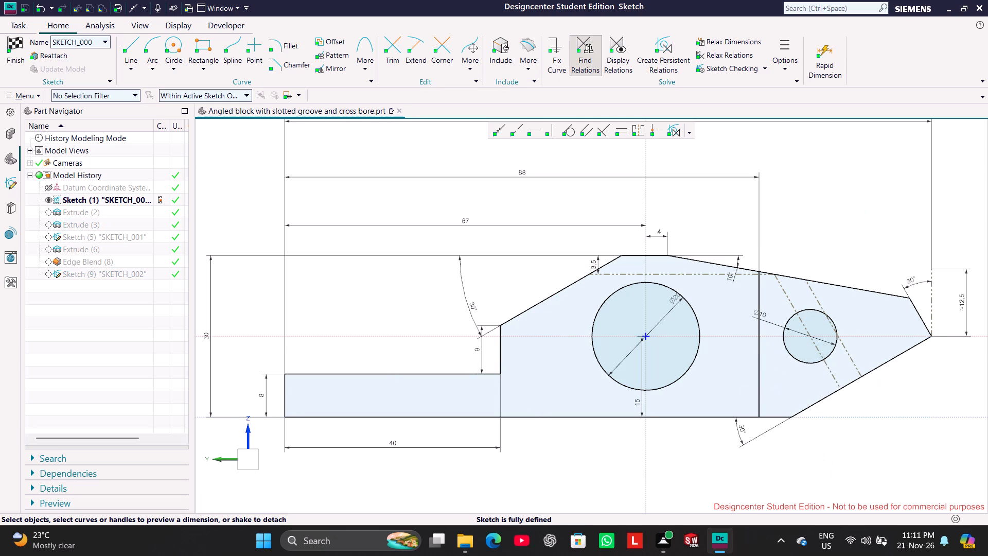
{"action": "right_click", "coordinate": [811, 363]}
{"action": "left_click", "coordinate": [869, 349]}
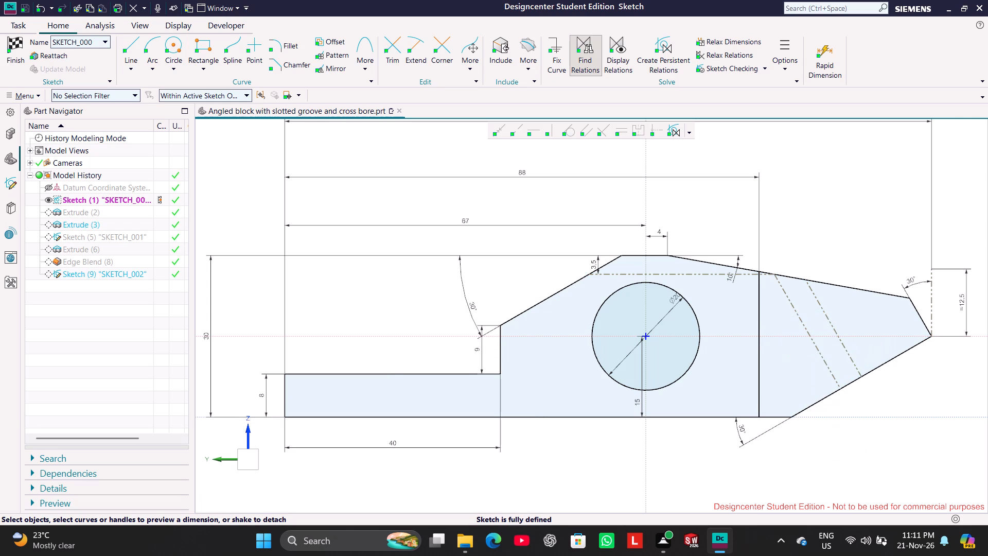
Sketch a circle about 11 mm in diameter centred on the slanted reference line nearer the vertical dividing line.
{"action": "left_click", "coordinate": [167, 42]}
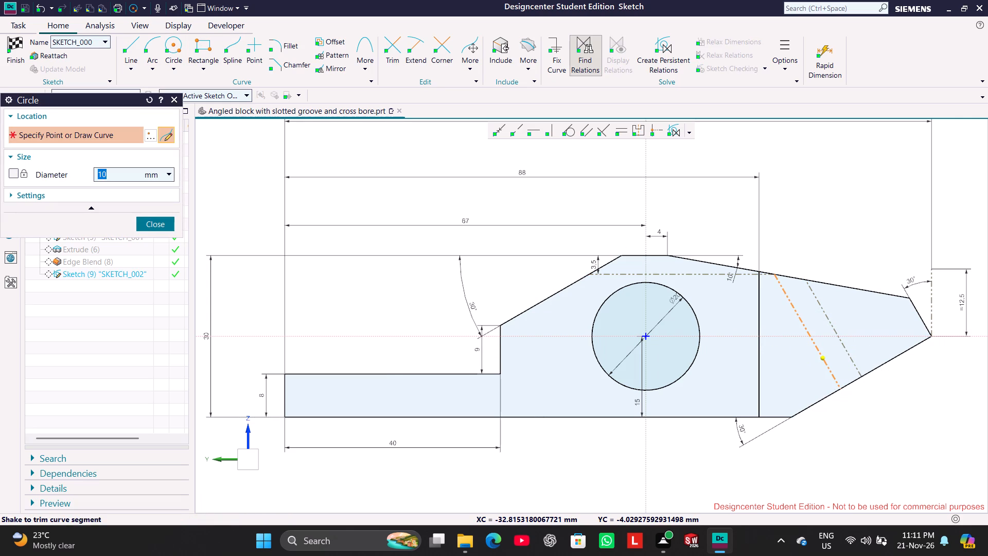
{"action": "left_click", "coordinate": [818, 359]}
{"action": "left_click", "coordinate": [793, 364]}
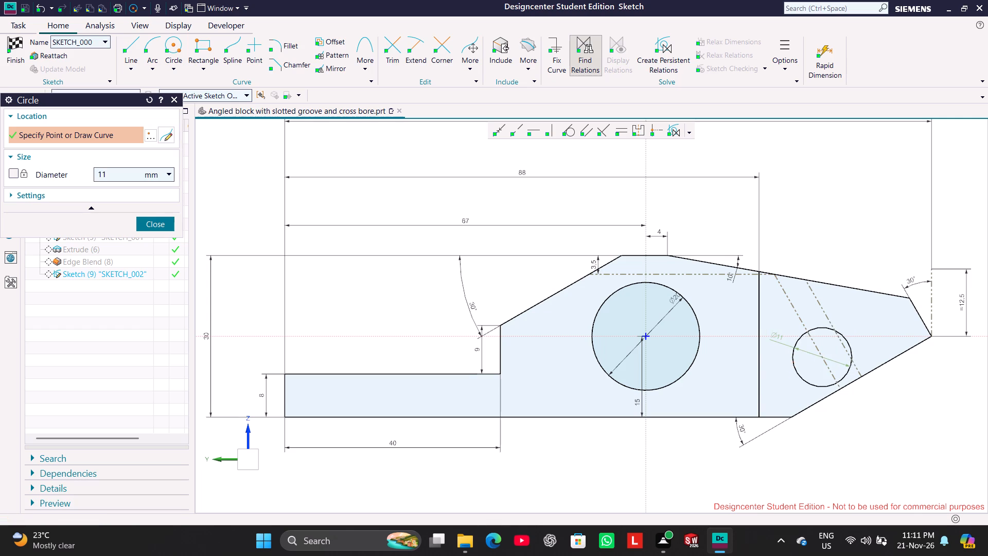
{"action": "left_click", "coordinate": [168, 225]}
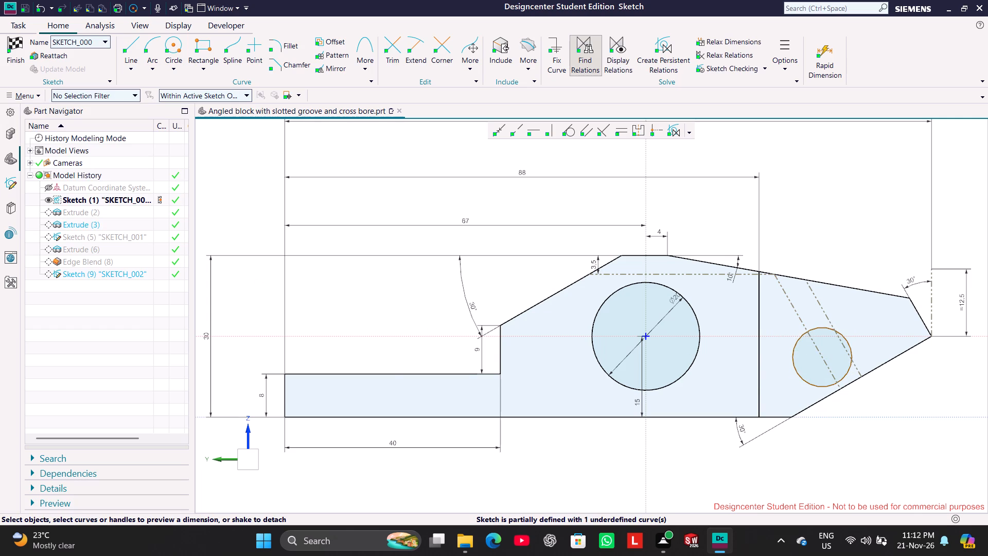
Set the diameter of the new nose circle to 10 mm.
{"action": "left_click", "coordinate": [794, 364]}
{"action": "double_click", "coordinate": [777, 339]}
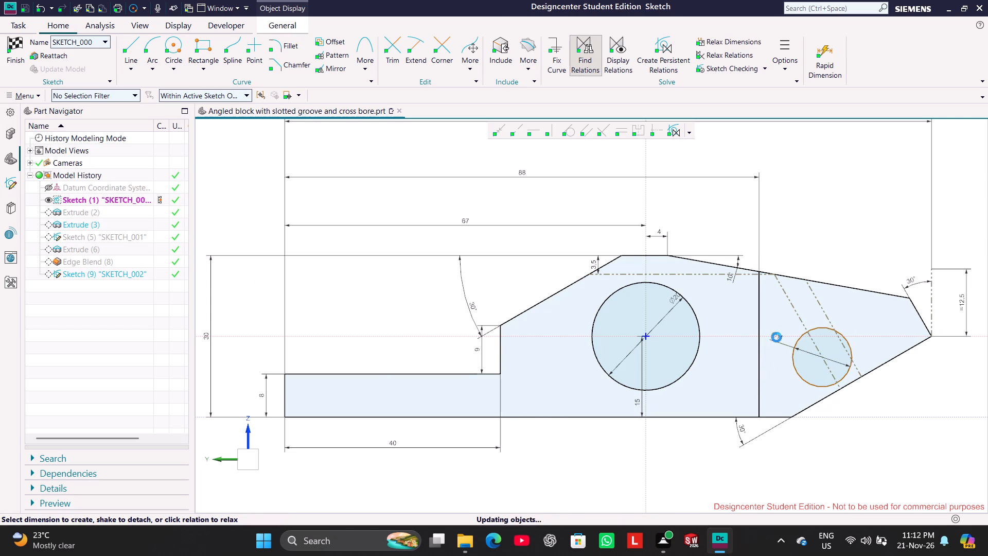
{"action": "type", "text": "10"}
{"action": "key", "text": "Return"}
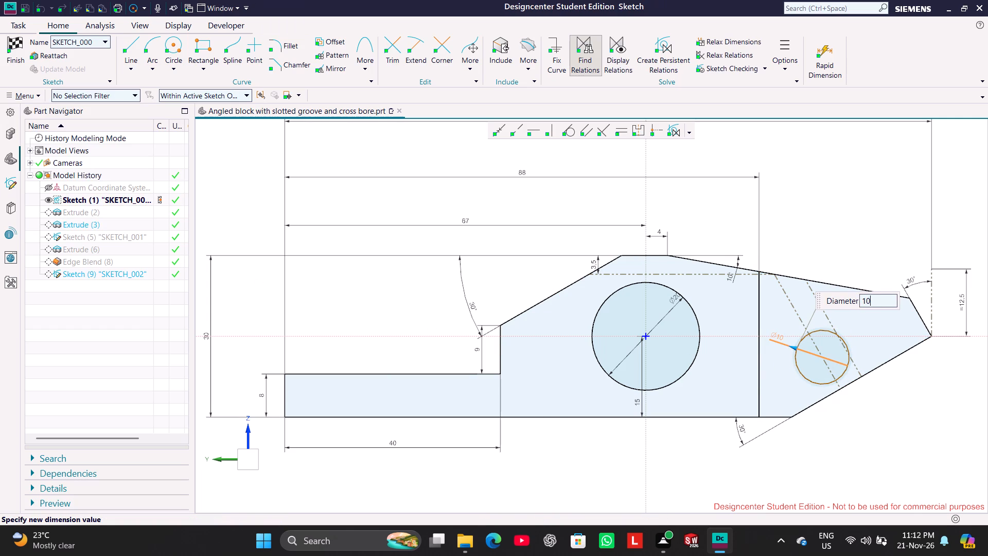
{"action": "left_click", "coordinate": [838, 221]}
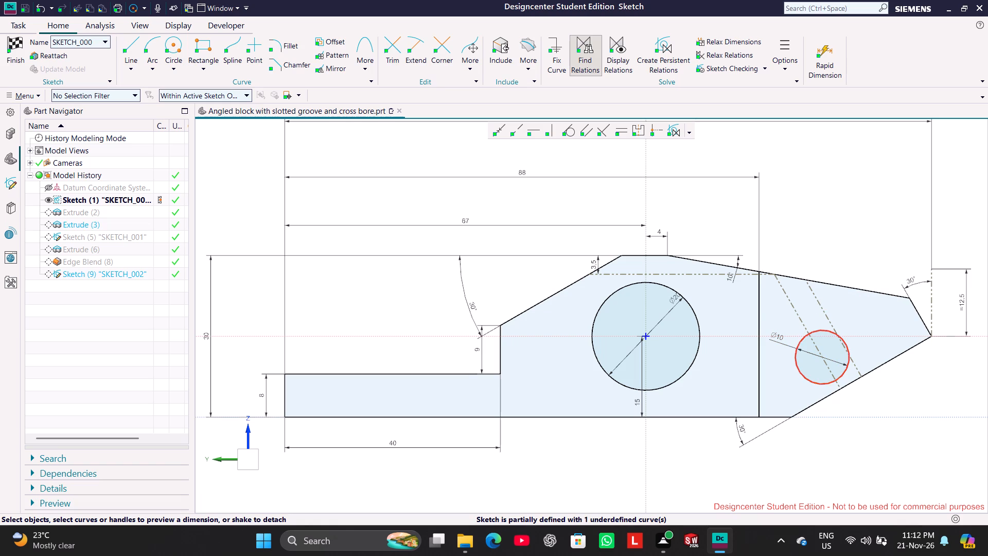
Move the 10 mm circle up along its slanted reference line to about 14 mm above the bottom edge.
{"action": "left_click_drag", "start_coordinate": [816, 333], "coordinate": [810, 329]}
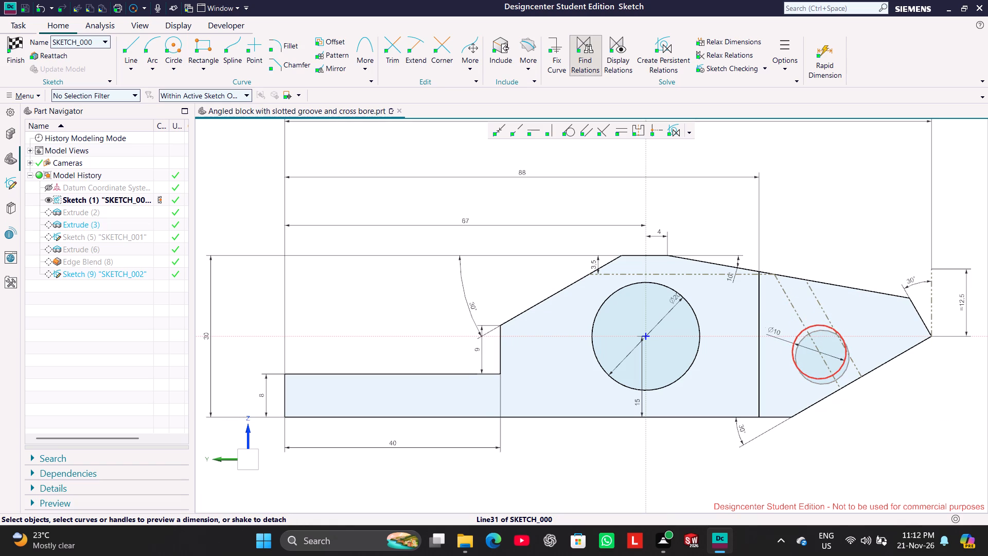
{"action": "left_click_drag", "start_coordinate": [810, 329], "coordinate": [807, 324]}
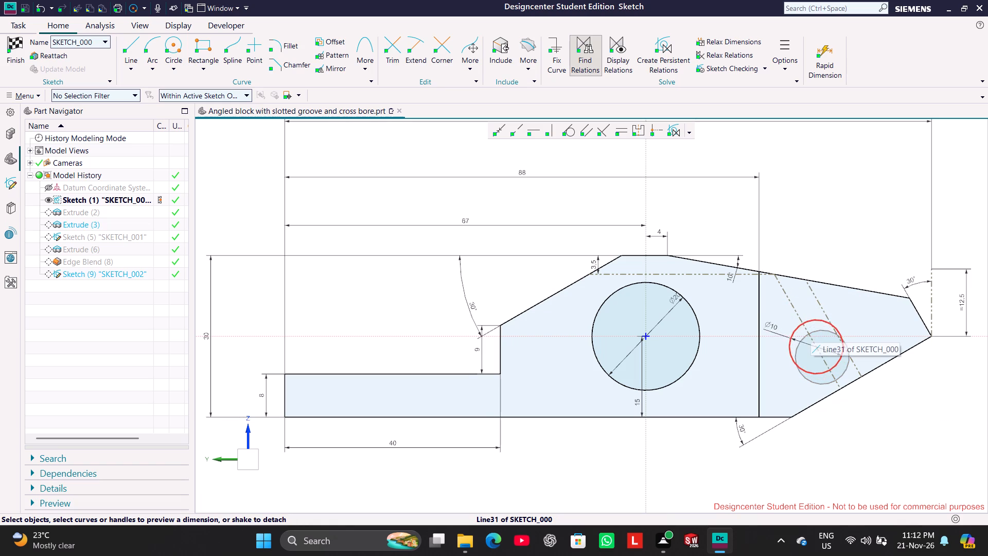
{"action": "left_click_drag", "start_coordinate": [807, 324], "coordinate": [805, 318]}
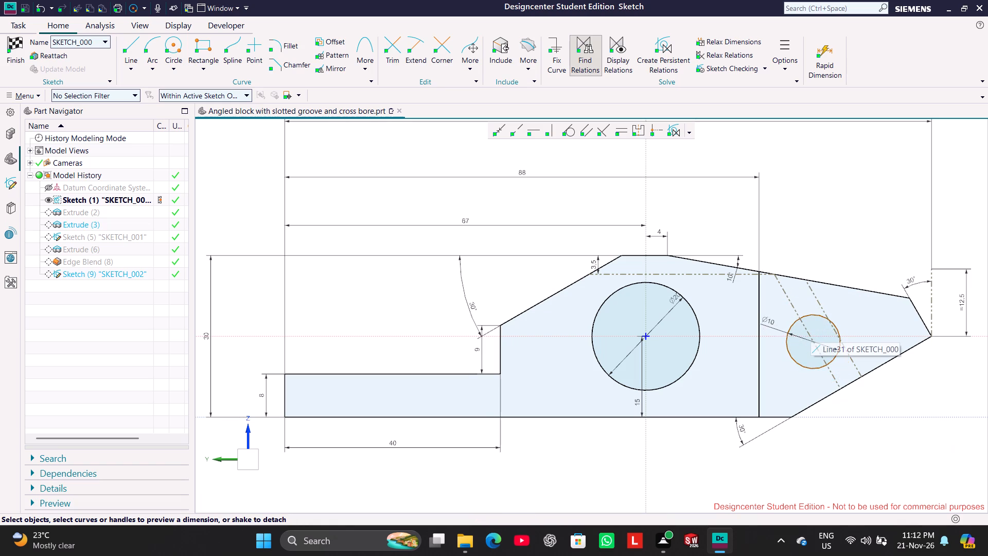
{"action": "left_click", "coordinate": [952, 386]}
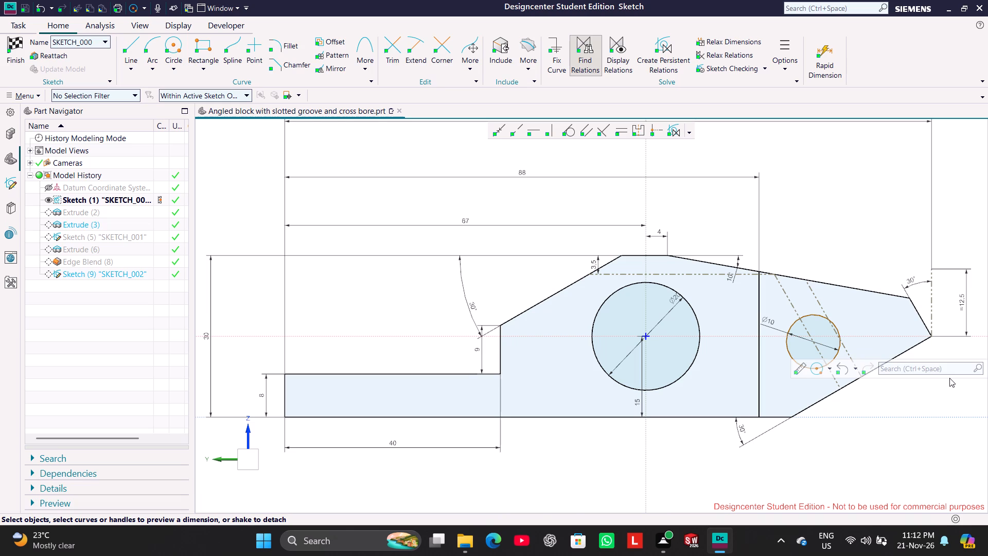
{"action": "left_click", "coordinate": [866, 185]}
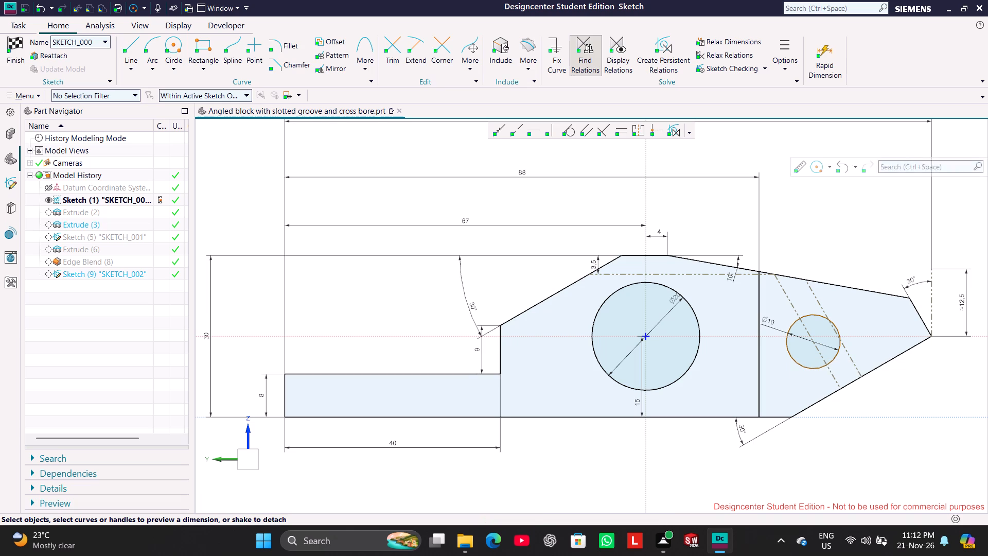
Dimension the vertical distance from the 10 mm circle's centre to the bottom edge and place it outside the nose.
{"action": "left_click", "coordinate": [825, 67]}
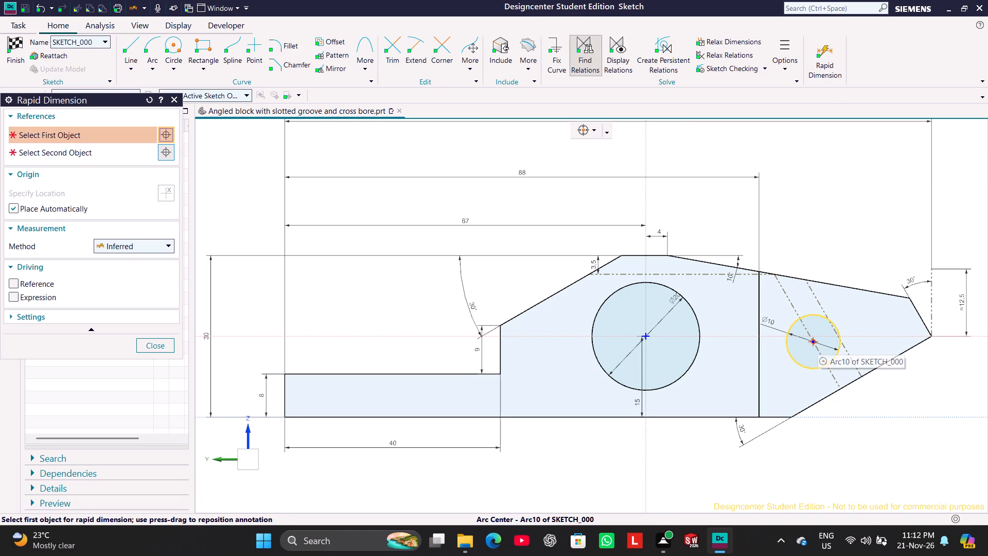
{"action": "left_click", "coordinate": [813, 342]}
{"action": "left_click", "coordinate": [779, 418]}
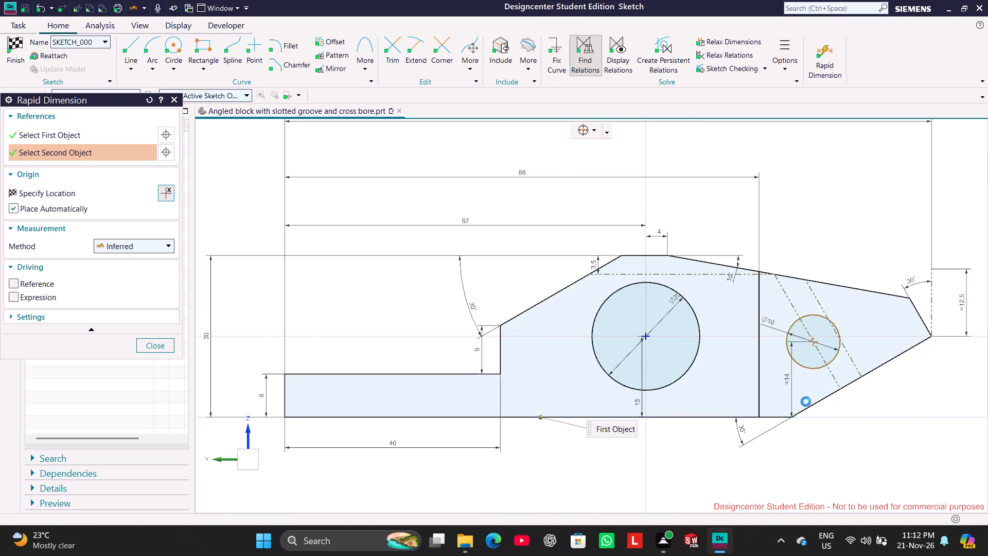
{"action": "left_click_drag", "start_coordinate": [784, 379], "coordinate": [903, 385]}
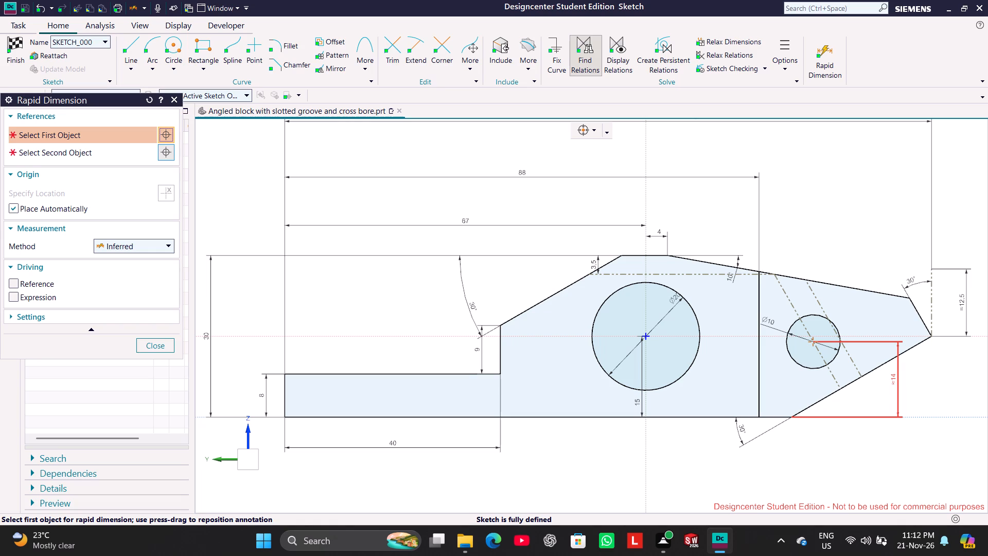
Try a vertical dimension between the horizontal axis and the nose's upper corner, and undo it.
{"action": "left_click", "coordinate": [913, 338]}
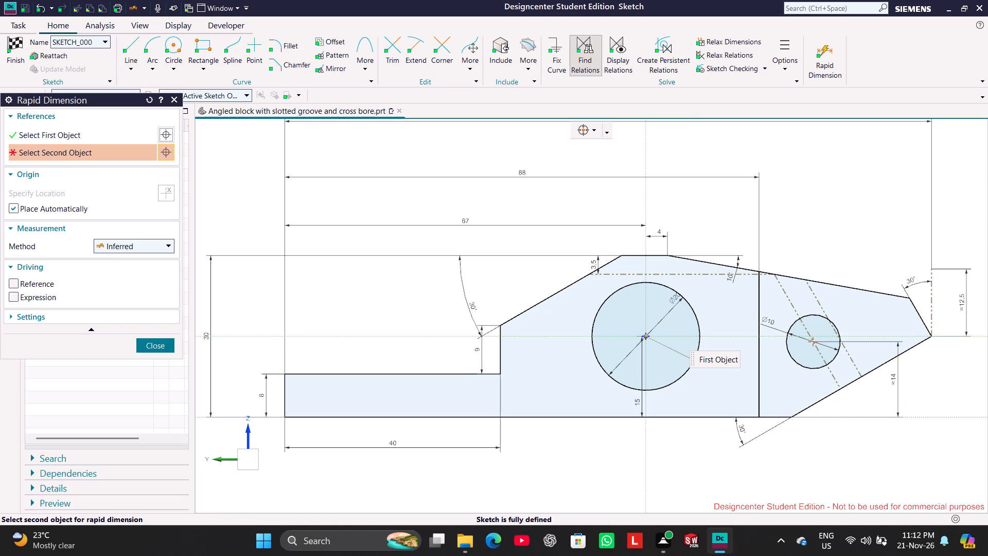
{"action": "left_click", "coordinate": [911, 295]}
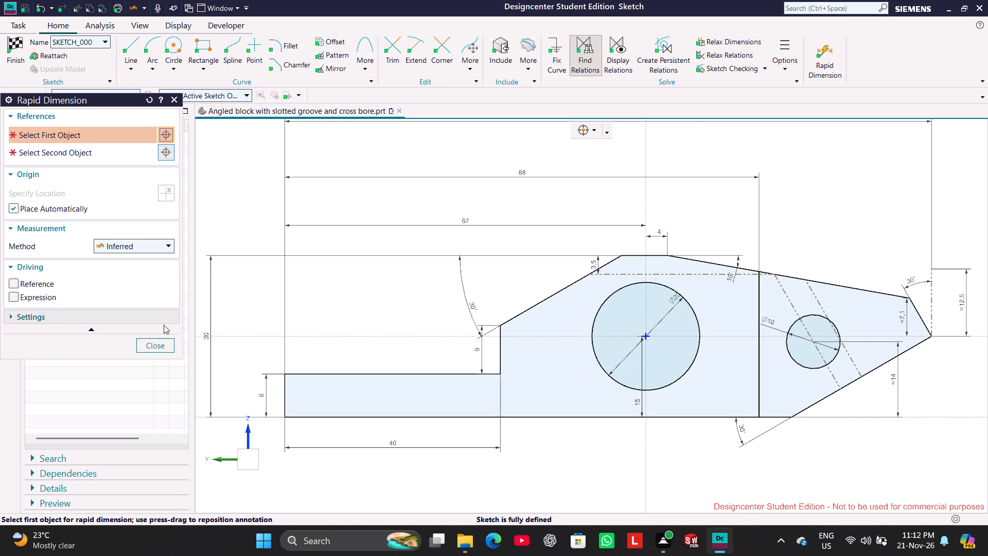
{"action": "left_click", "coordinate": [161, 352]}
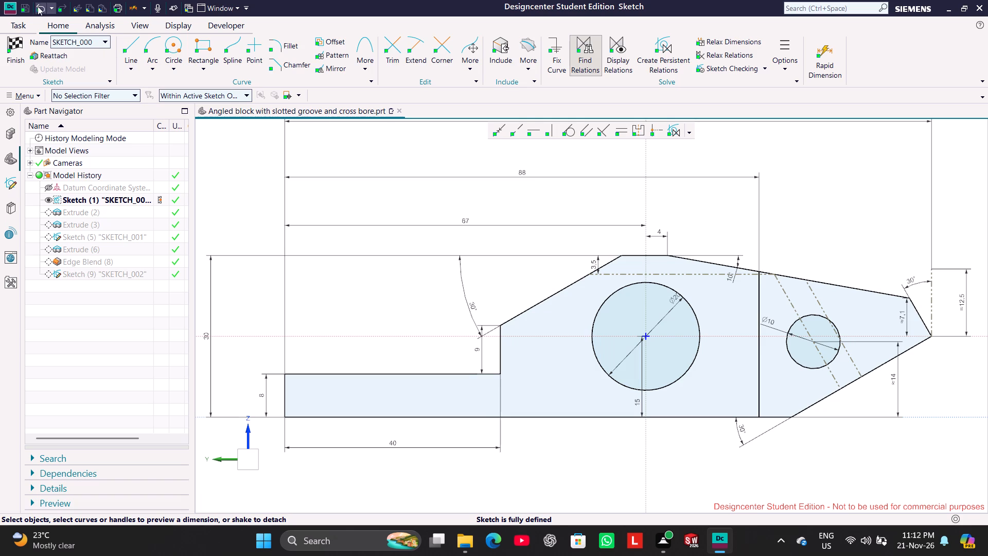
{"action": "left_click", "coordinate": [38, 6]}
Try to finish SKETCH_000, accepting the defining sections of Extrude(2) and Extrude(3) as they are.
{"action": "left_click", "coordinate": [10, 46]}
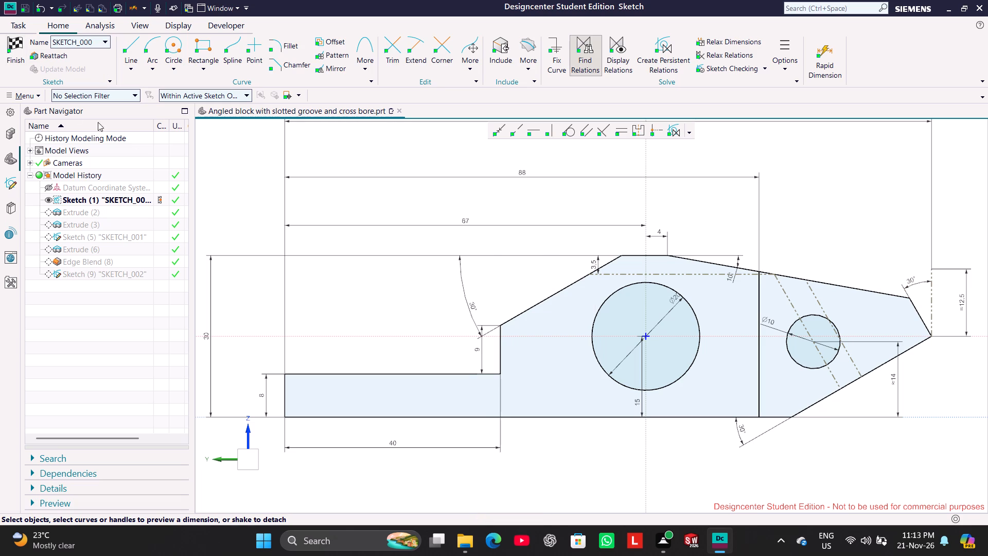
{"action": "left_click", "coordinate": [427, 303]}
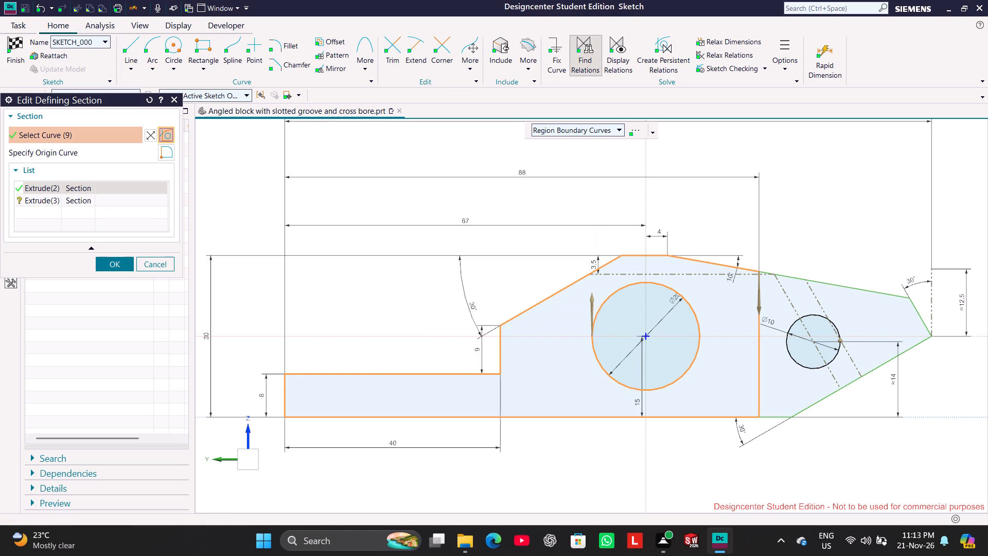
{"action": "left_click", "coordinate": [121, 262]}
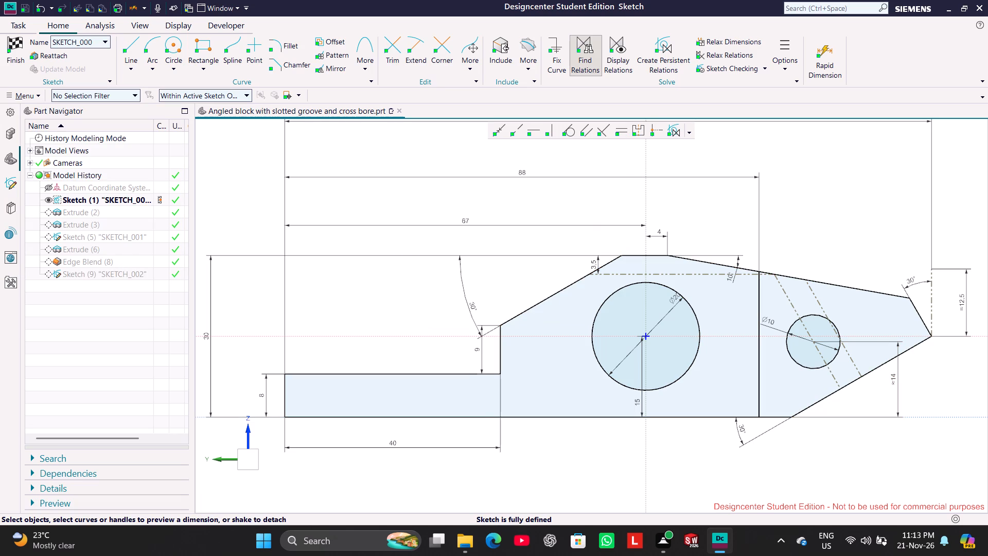
Try to finish SKETCH_000, reviewing the defining section of Extrude(3) and accepting it as it is.
{"action": "scroll", "coordinate": [795, 458], "scroll_direction": "down", "scroll_amount": 2}
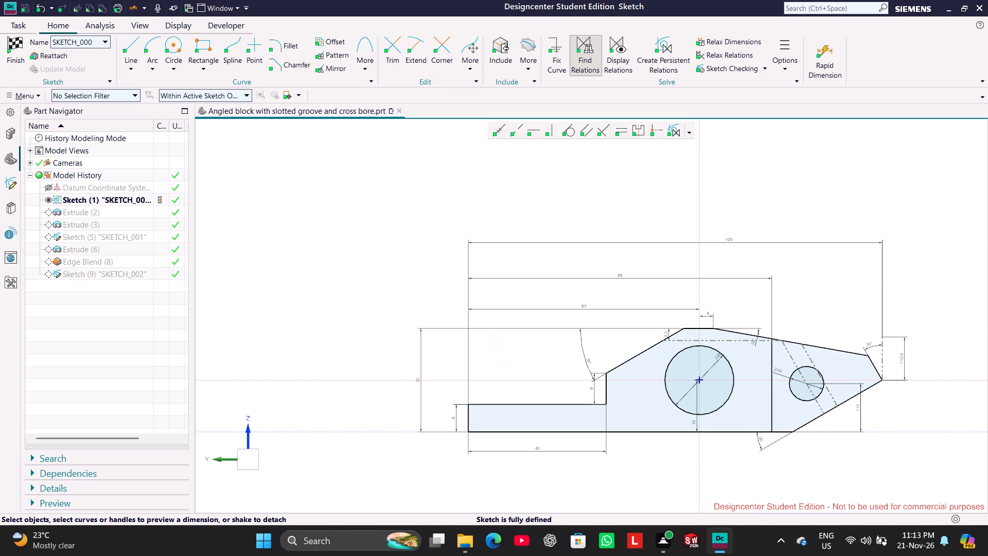
{"action": "left_click", "coordinate": [11, 58]}
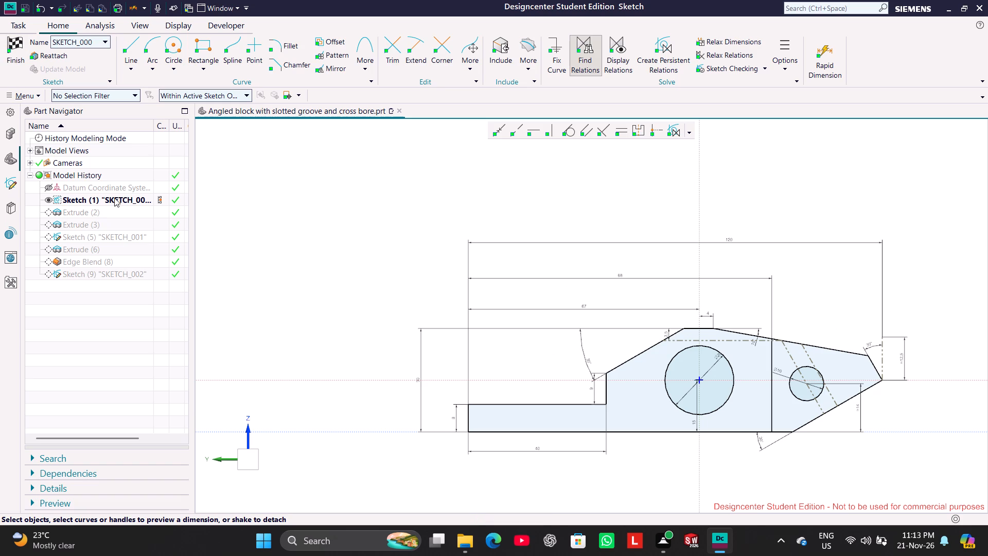
{"action": "left_click", "coordinate": [429, 304]}
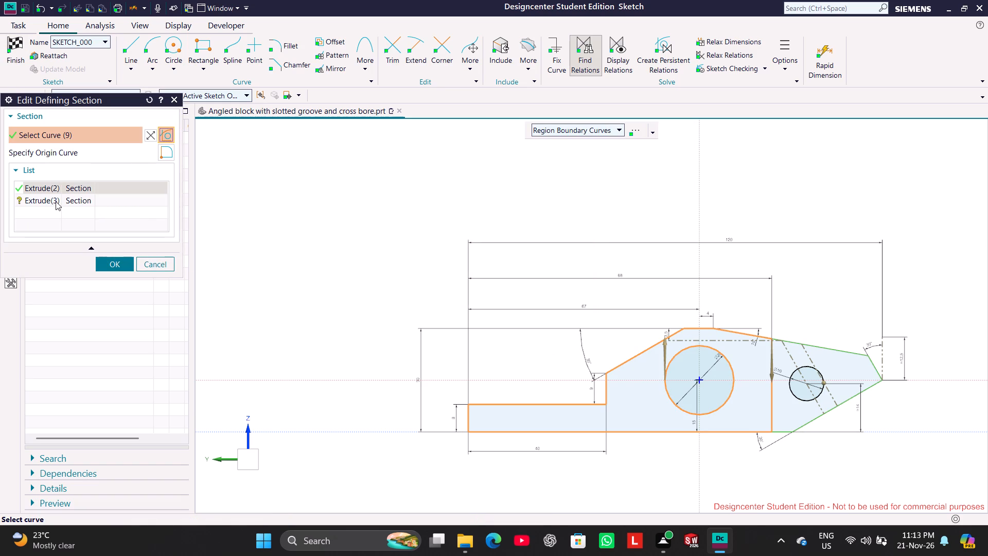
{"action": "right_click", "coordinate": [56, 201]}
{"action": "left_click", "coordinate": [81, 206]}
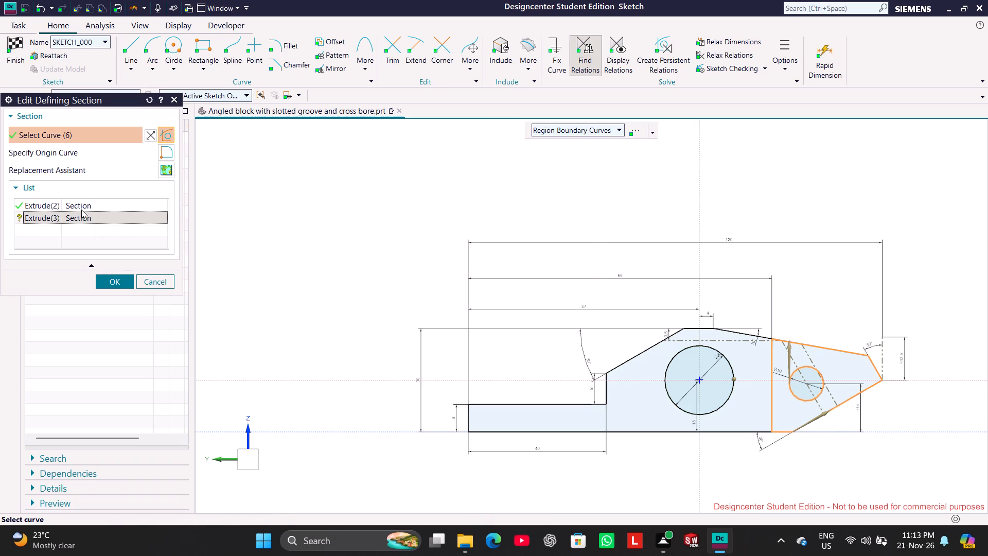
{"action": "right_click", "coordinate": [84, 215]}
{"action": "left_click", "coordinate": [110, 223]}
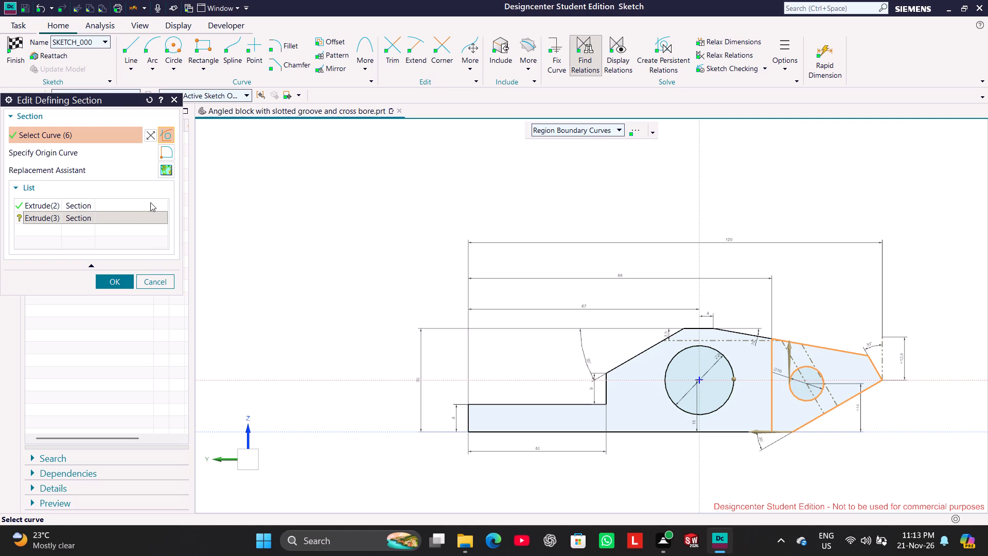
{"action": "right_click", "coordinate": [109, 218]}
{"action": "left_click", "coordinate": [239, 236]}
{"action": "left_click", "coordinate": [123, 276]}
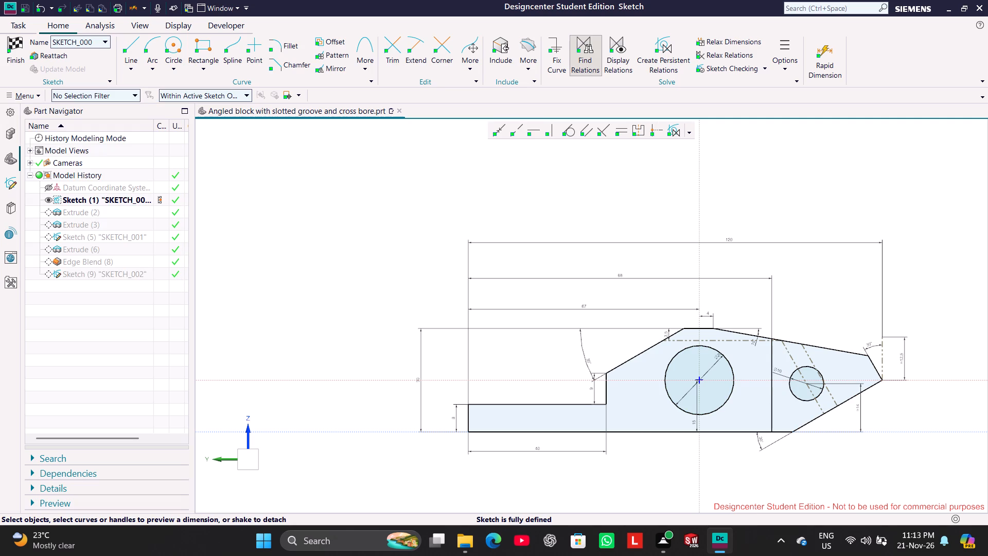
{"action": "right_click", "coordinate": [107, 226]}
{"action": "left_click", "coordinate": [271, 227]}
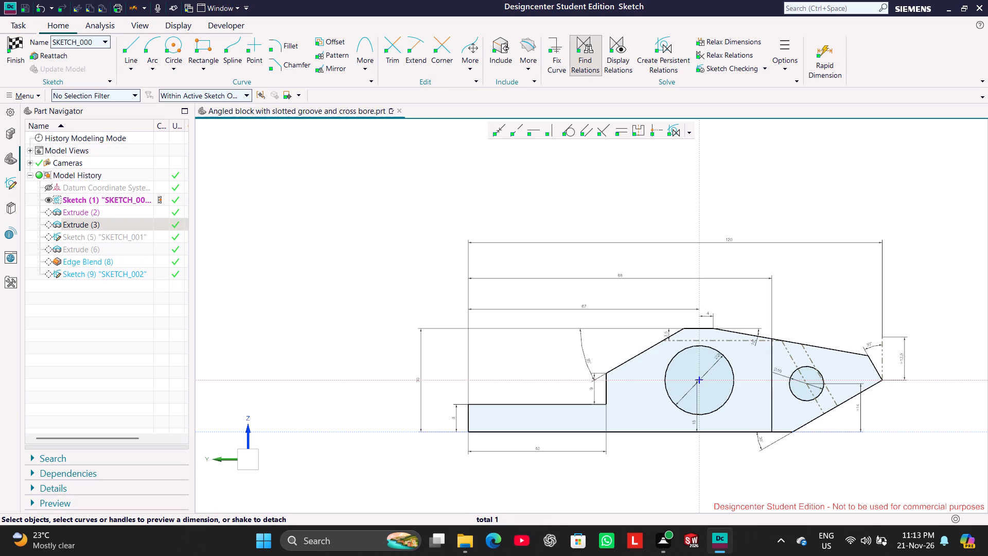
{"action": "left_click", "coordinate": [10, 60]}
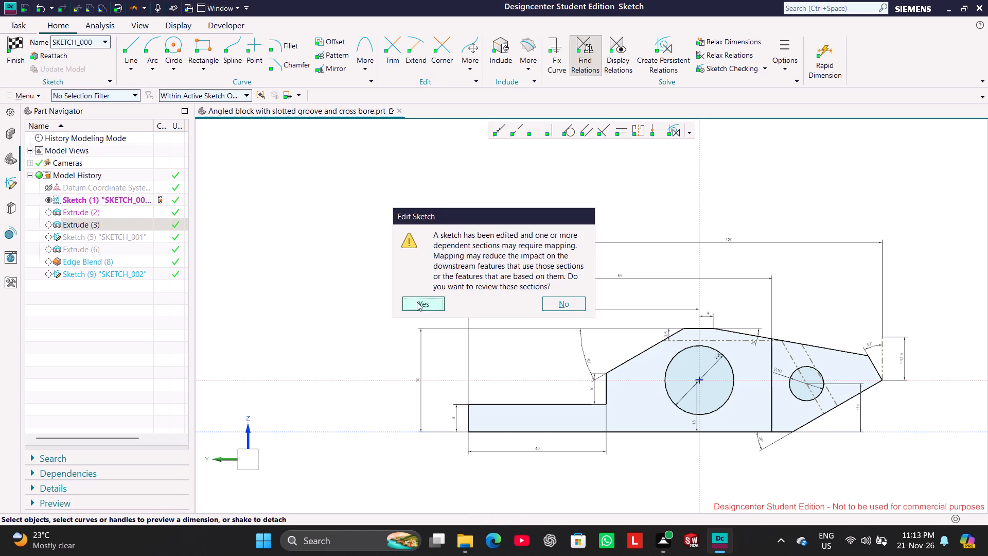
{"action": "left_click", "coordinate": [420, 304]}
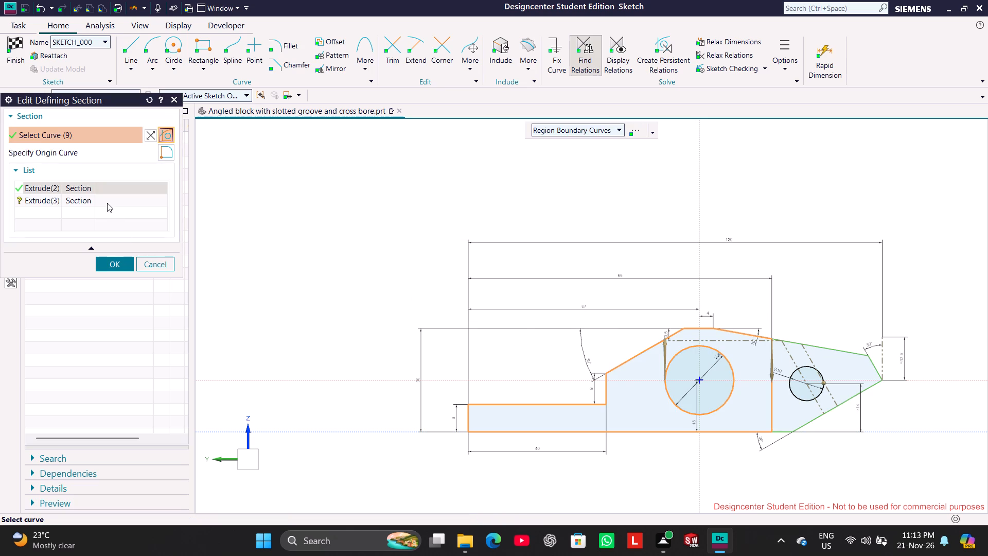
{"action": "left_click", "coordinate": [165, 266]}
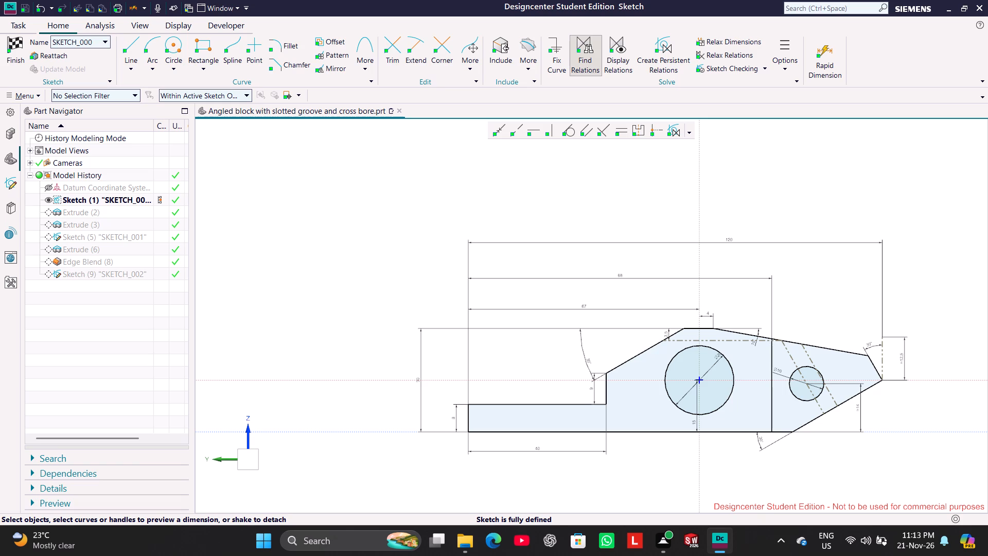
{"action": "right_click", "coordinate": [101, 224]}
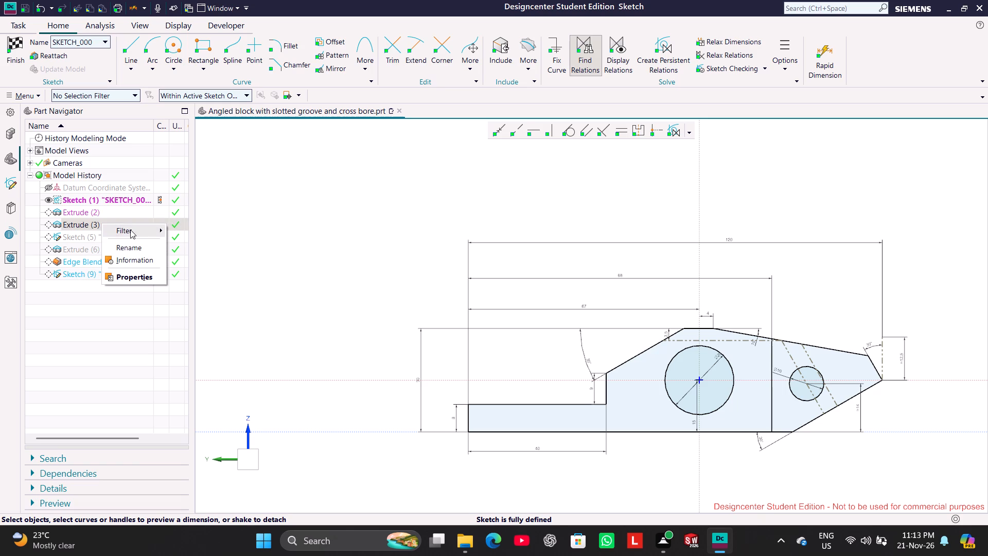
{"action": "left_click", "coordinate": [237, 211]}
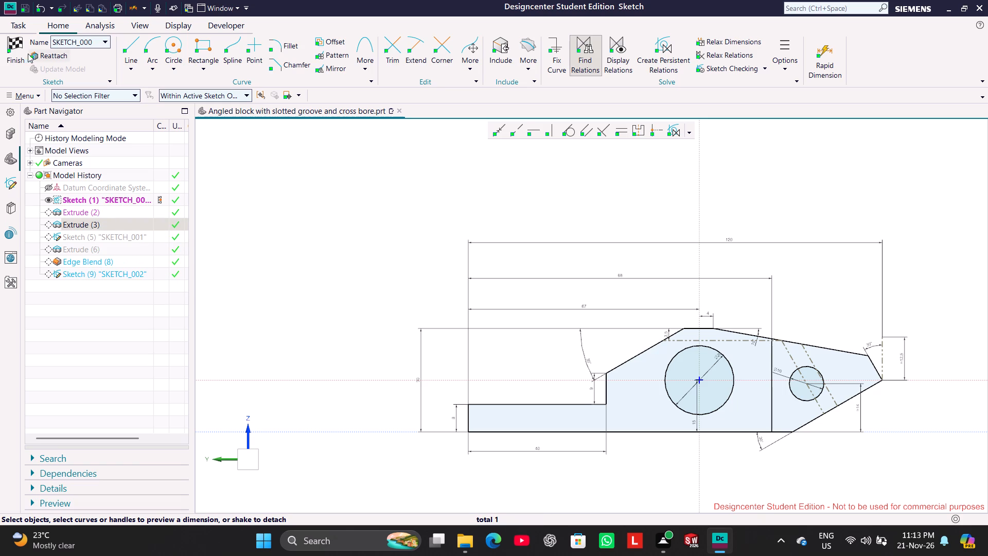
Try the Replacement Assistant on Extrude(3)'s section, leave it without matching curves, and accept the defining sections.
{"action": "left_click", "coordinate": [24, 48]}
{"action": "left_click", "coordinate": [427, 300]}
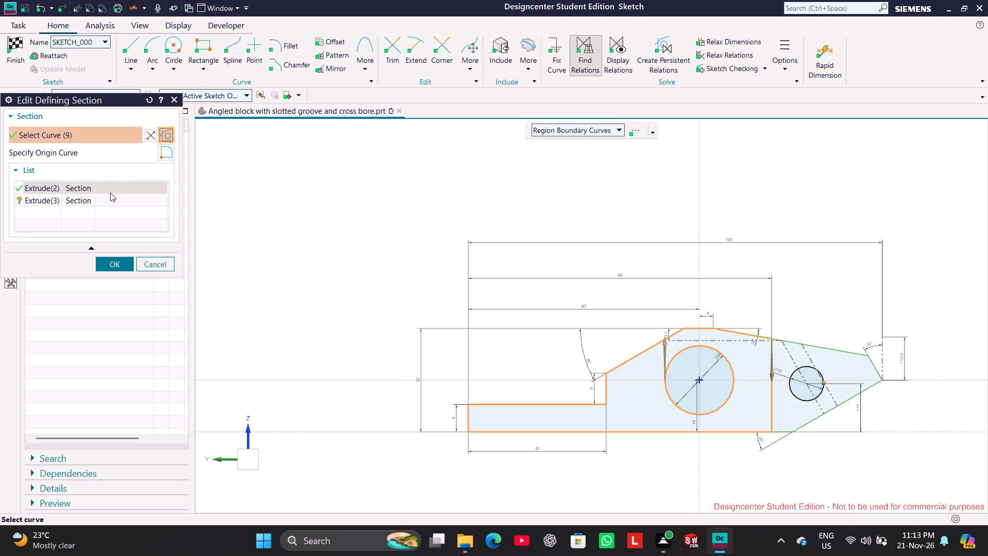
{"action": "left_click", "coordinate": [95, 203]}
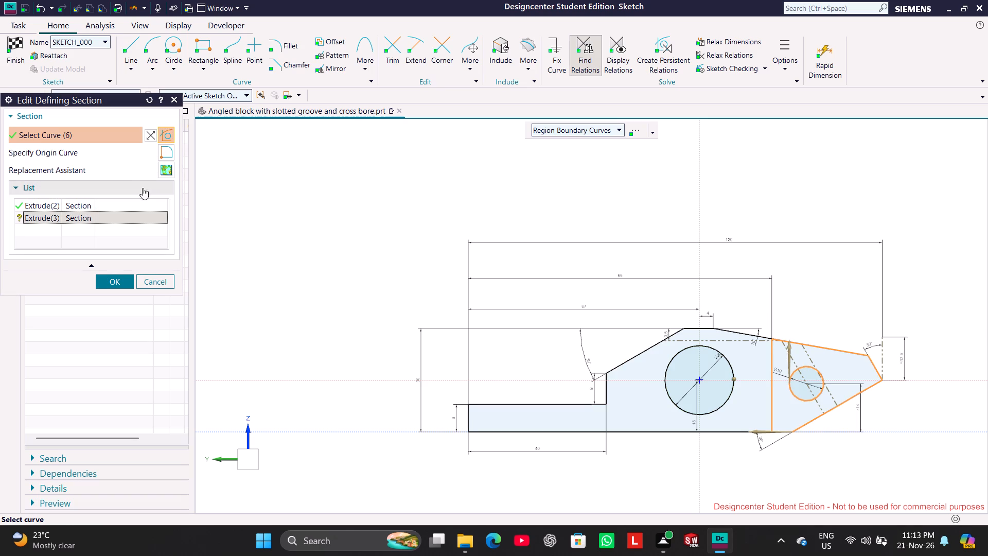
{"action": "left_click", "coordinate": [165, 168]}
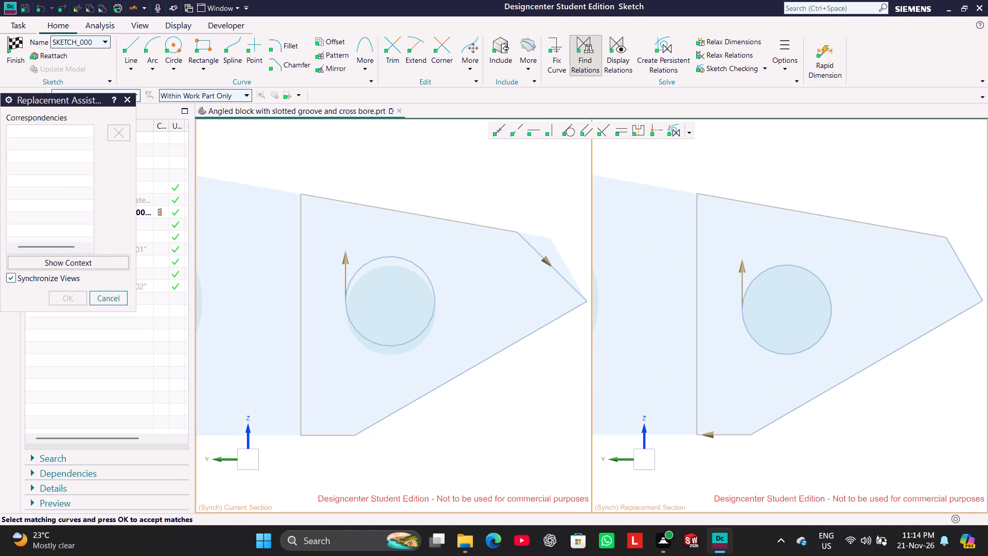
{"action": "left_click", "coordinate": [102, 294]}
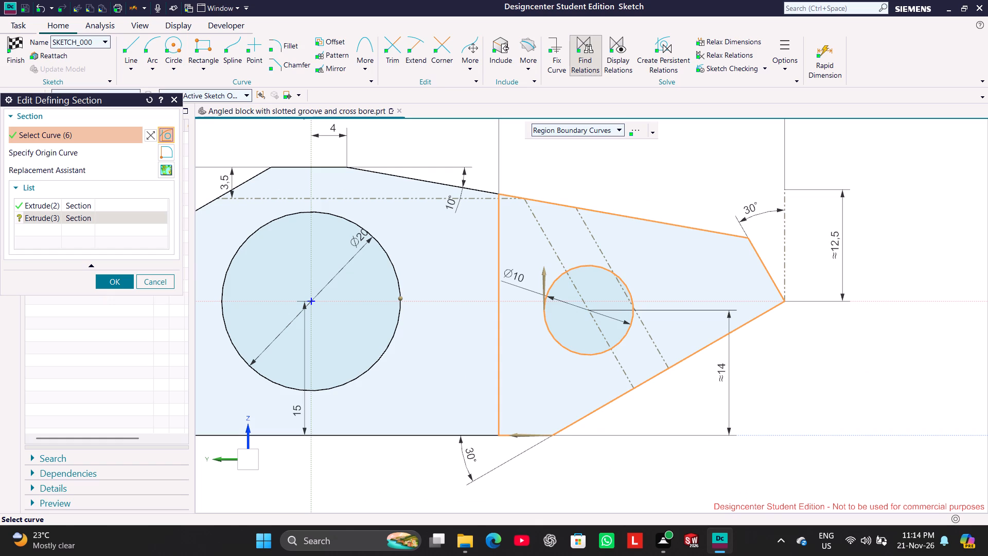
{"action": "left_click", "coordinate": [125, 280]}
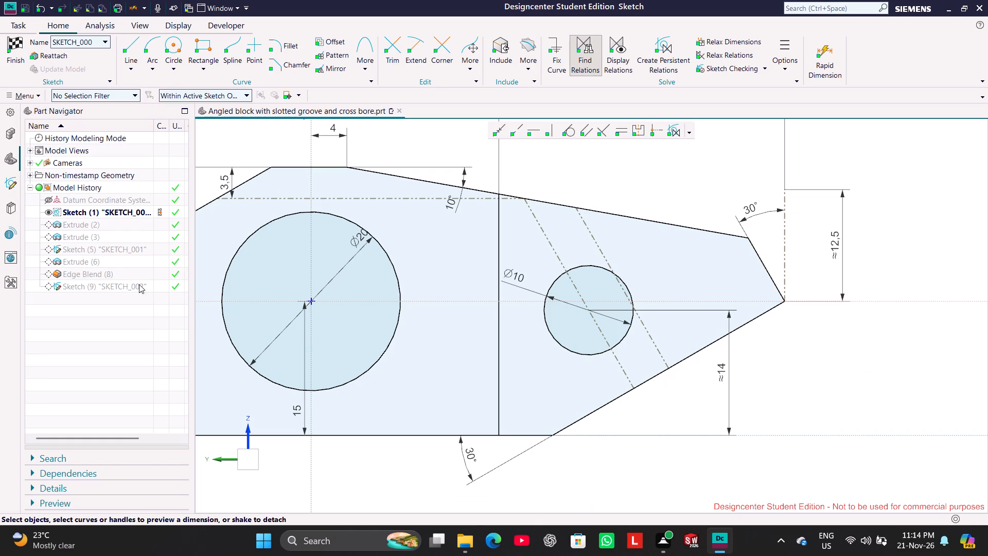
Finish SKETCH_000 without reviewing the dependent sections, and dismiss the update report.
{"action": "left_click", "coordinate": [15, 56]}
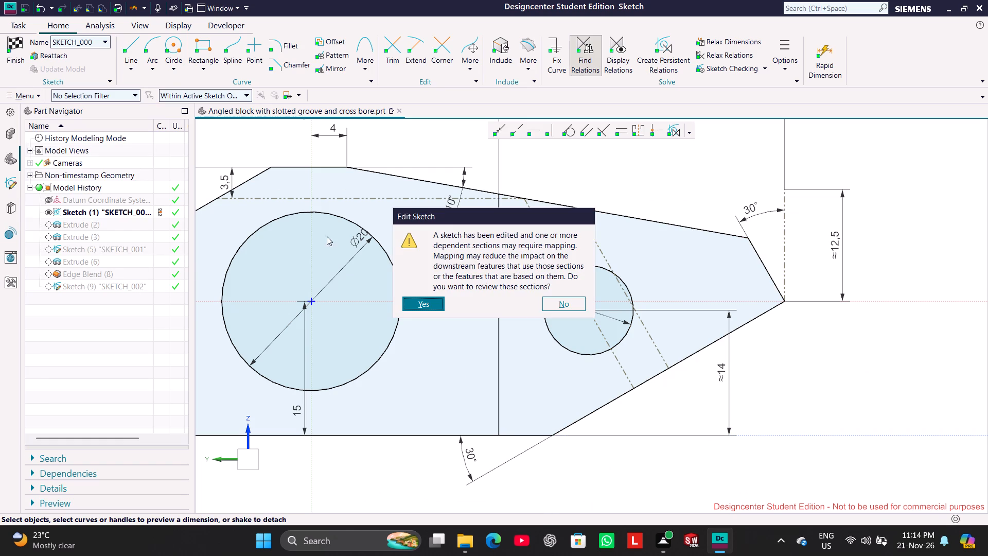
{"action": "left_click", "coordinate": [552, 306]}
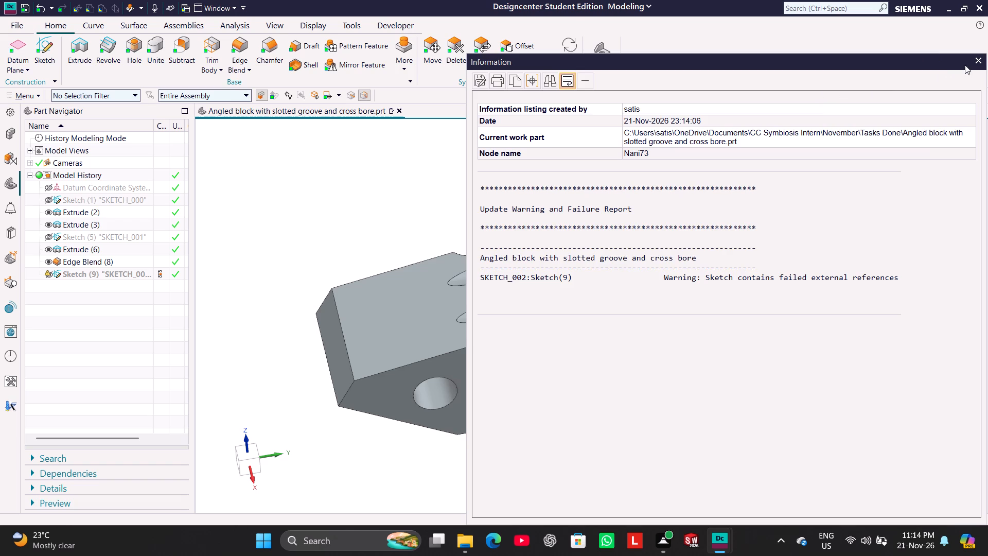
{"action": "left_click", "coordinate": [978, 62]}
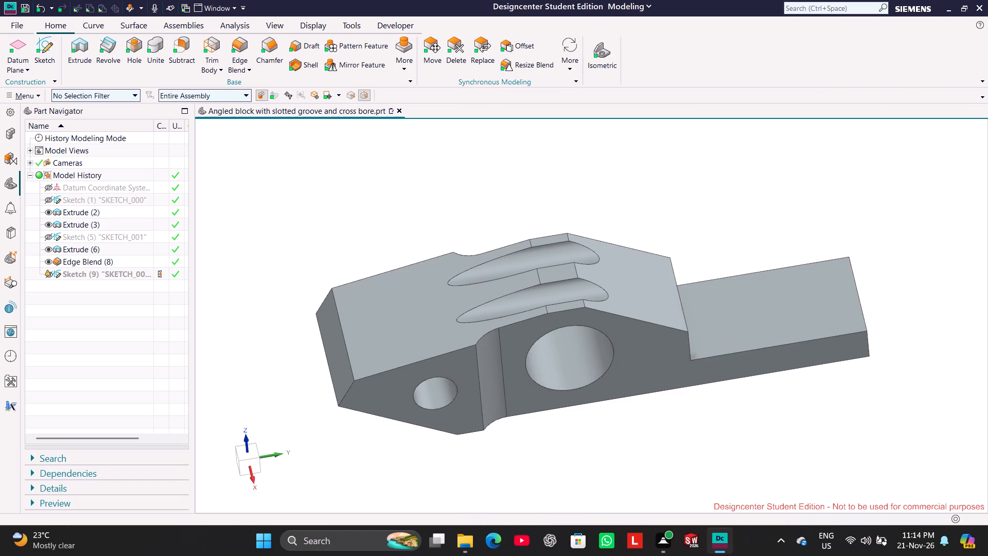
Examine the updated block from isometric and rotated views, checking both bores, the side groove and the top slots.
{"action": "middle_click_drag", "start_coordinate": [337, 199], "coordinate": [363, 176]}
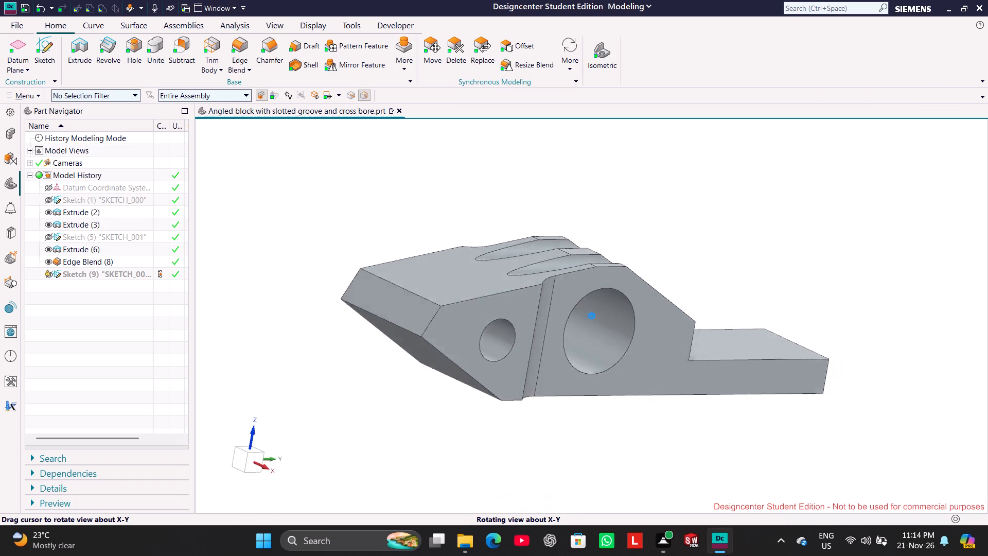
{"action": "middle_click_drag", "start_coordinate": [363, 176], "coordinate": [345, 187]}
{"action": "left_click", "coordinate": [605, 59]}
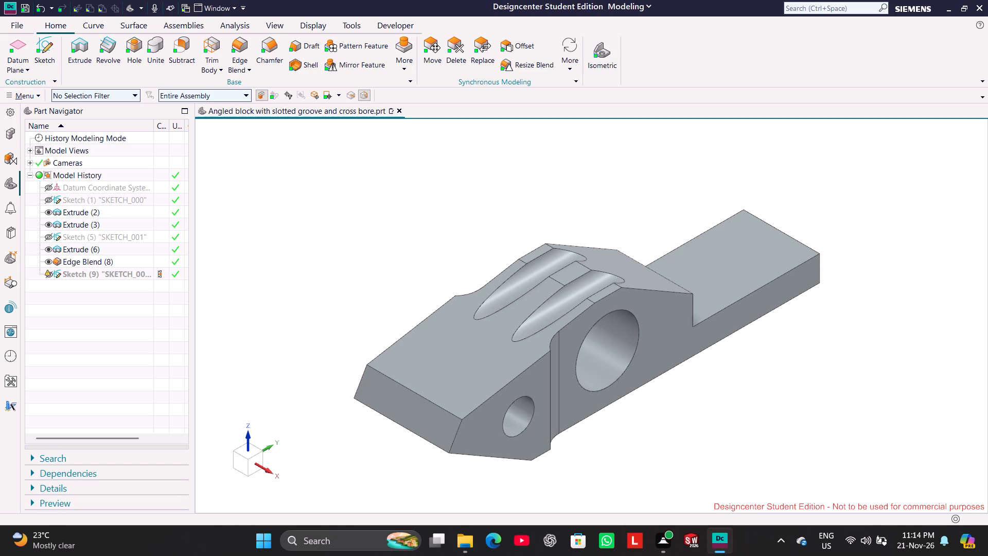
{"action": "middle_click_drag", "start_coordinate": [319, 346], "coordinate": [288, 311]}
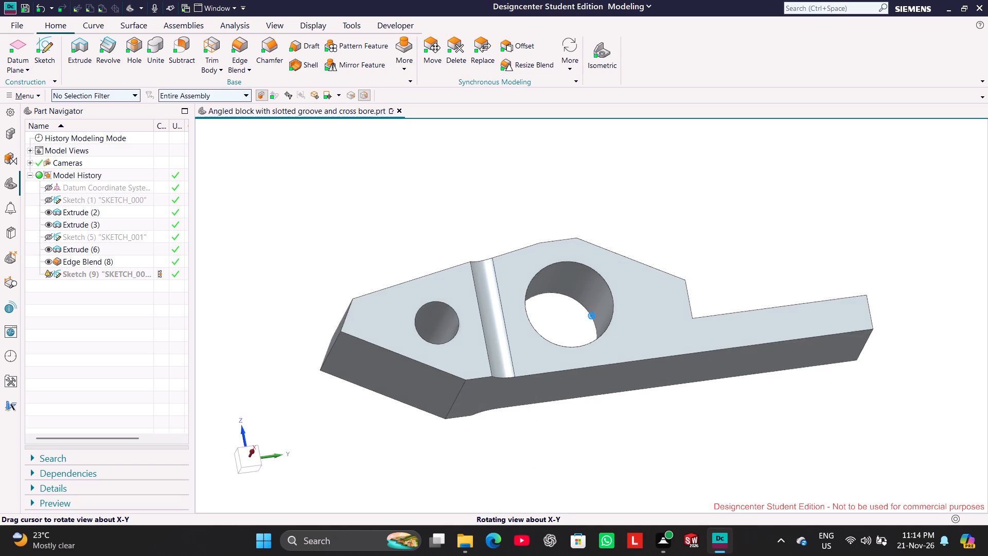
{"action": "middle_click_drag", "start_coordinate": [288, 311], "coordinate": [278, 309]}
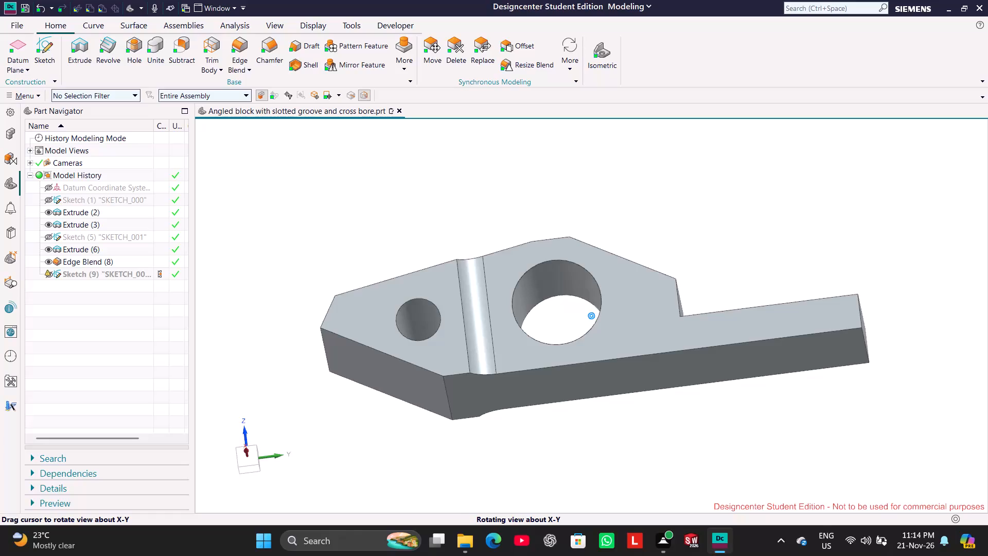
{"action": "middle_click_drag", "start_coordinate": [278, 309], "coordinate": [282, 309]}
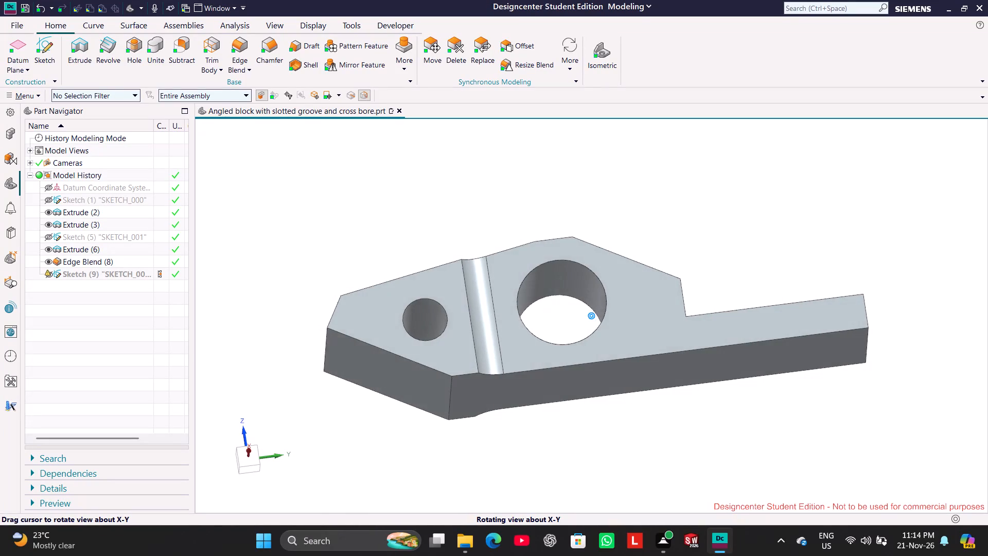
{"action": "middle_click_drag", "start_coordinate": [282, 309], "coordinate": [289, 376]}
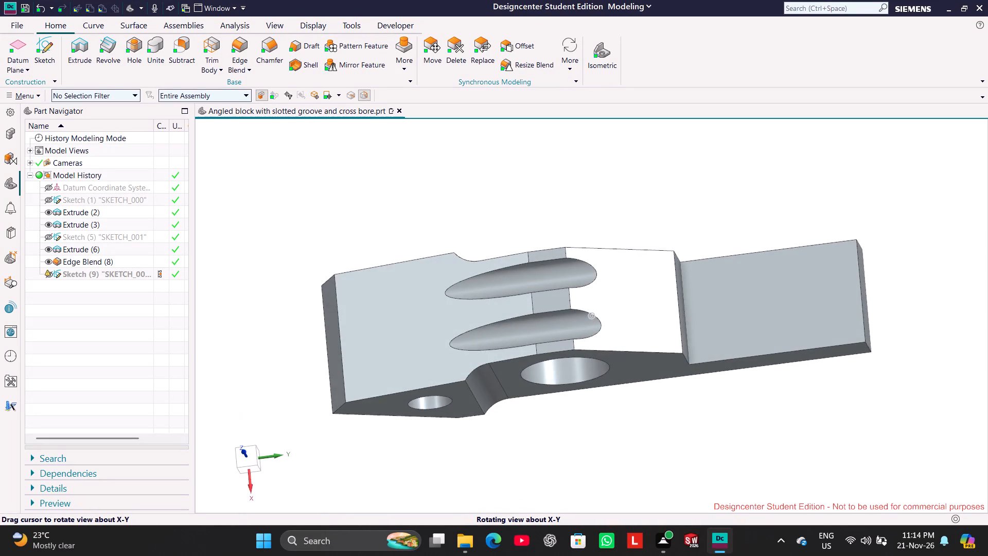
{"action": "middle_click_drag", "start_coordinate": [289, 376], "coordinate": [303, 372]}
{"action": "left_click", "coordinate": [595, 64]}
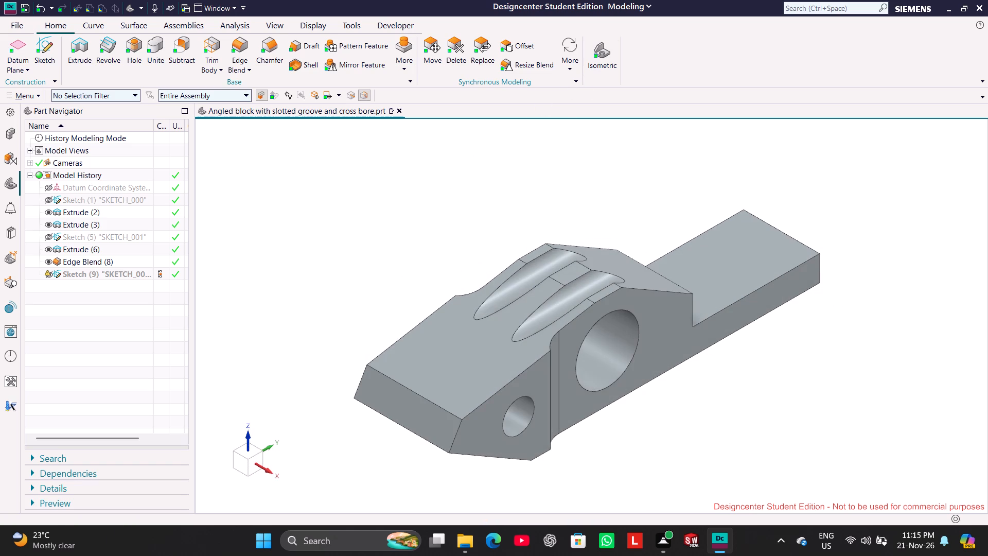
{"action": "middle_click_drag", "start_coordinate": [308, 267], "coordinate": [271, 231]}
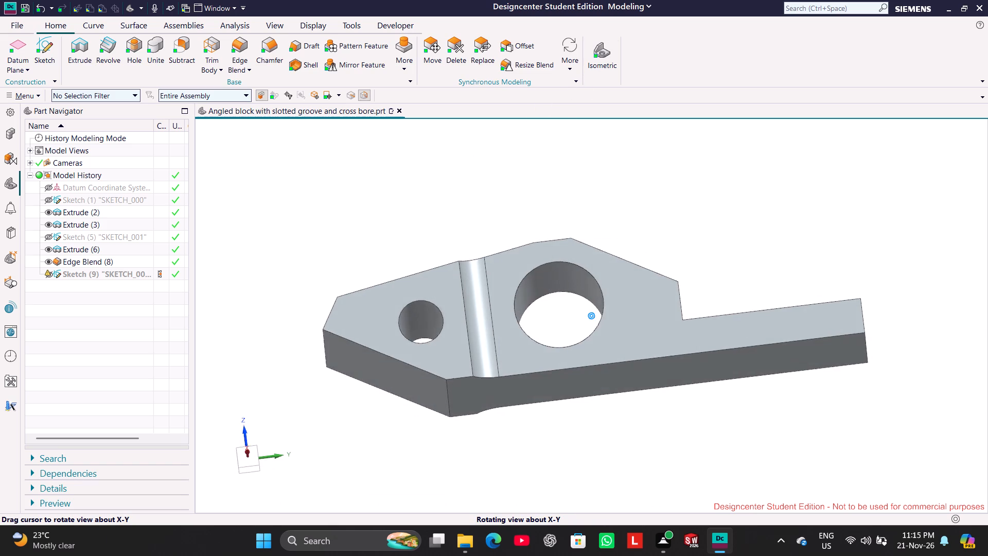
{"action": "middle_click_drag", "start_coordinate": [271, 231], "coordinate": [277, 244]}
{"action": "middle_click_drag", "start_coordinate": [298, 216], "coordinate": [332, 266]}
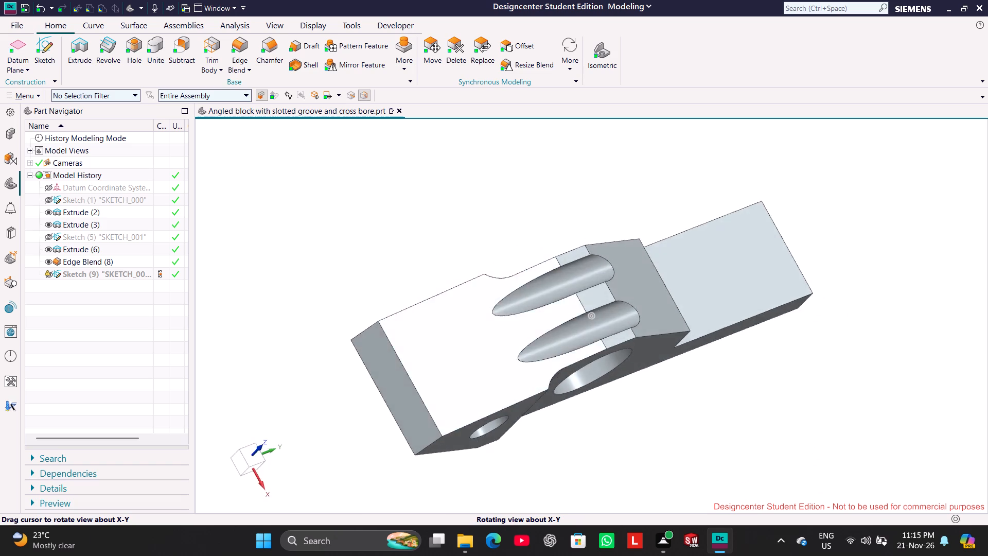
{"action": "middle_click_drag", "start_coordinate": [332, 266], "coordinate": [305, 222]}
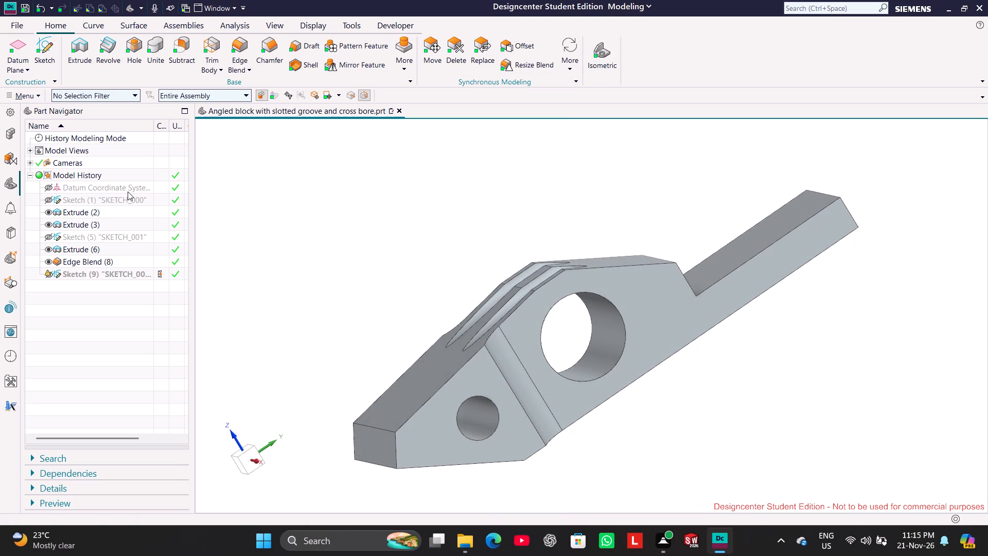
Reopen SKETCH_000 for editing and delete the 10 mm circle in the nose.
{"action": "right_click", "coordinate": [131, 200]}
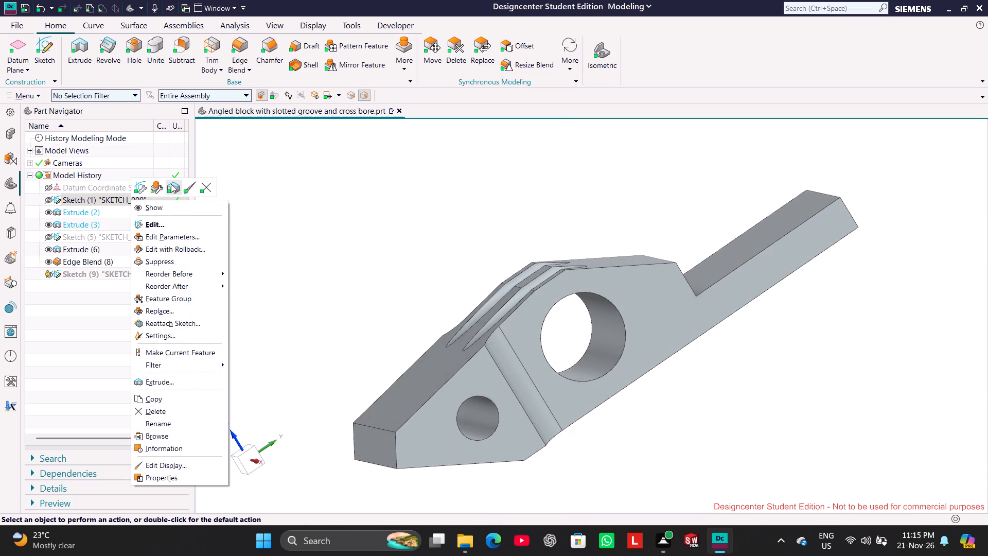
{"action": "left_click", "coordinate": [156, 187]}
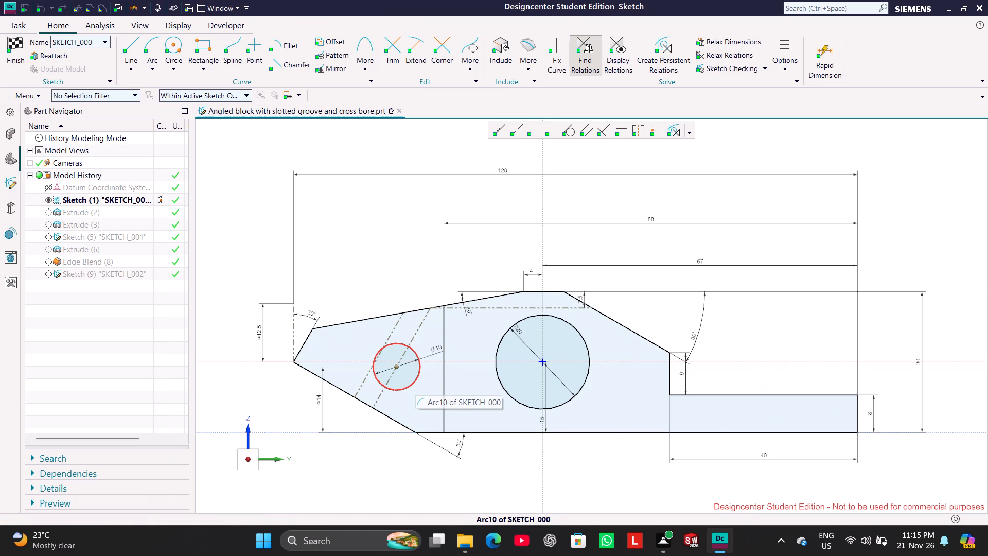
{"action": "right_click", "coordinate": [416, 382]}
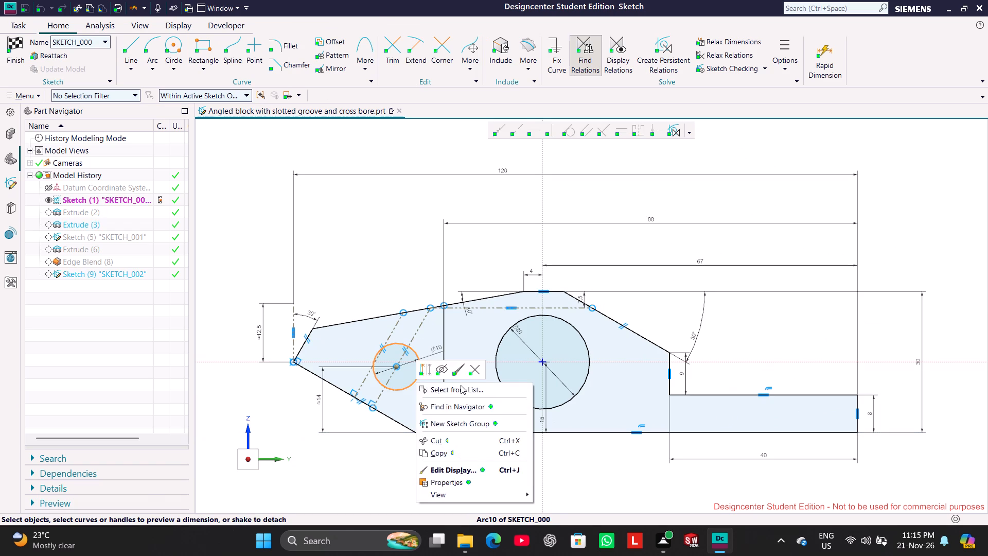
{"action": "left_click", "coordinate": [473, 371]}
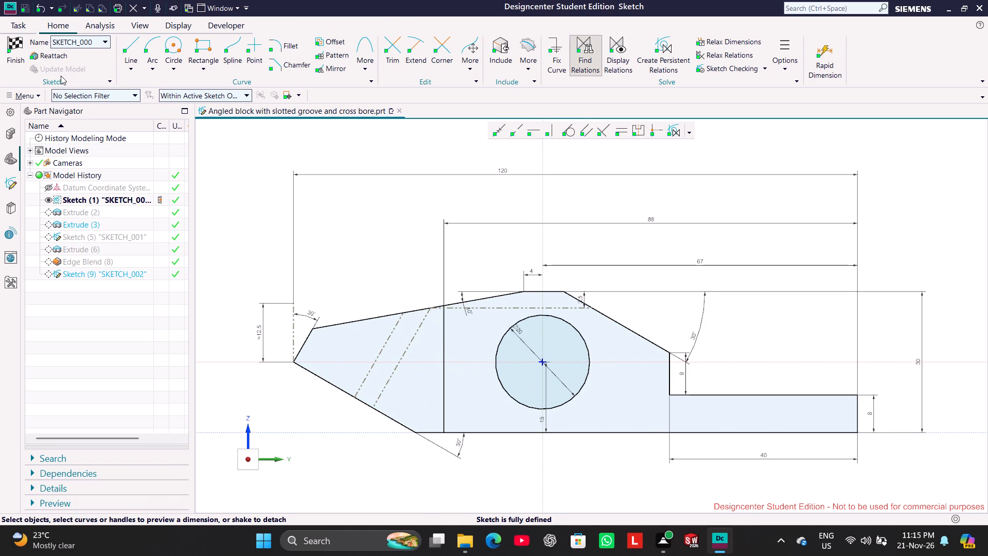
Finish SKETCH_000 to update the block, and dismiss the update report.
{"action": "left_click", "coordinate": [16, 49]}
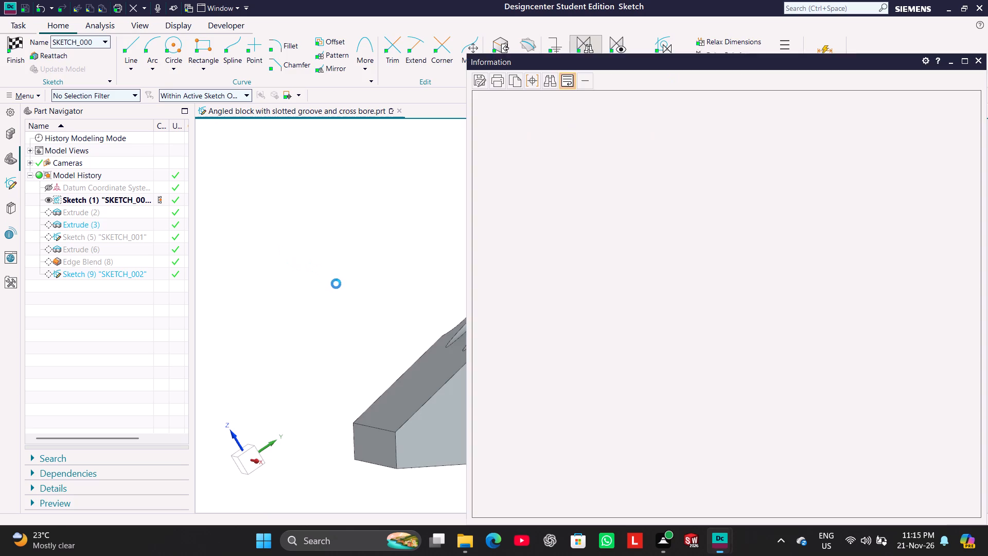
{"action": "left_click", "coordinate": [981, 61]}
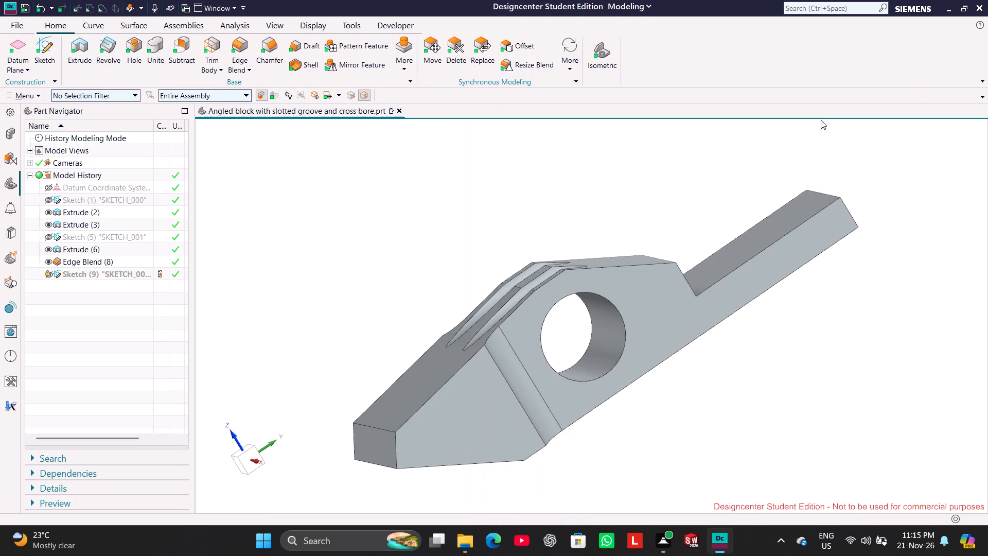
Open SKETCH_002 from the model history, examine its two 12 mm circles and their locating dimensions, and finish the sketch.
{"action": "left_click", "coordinate": [601, 61]}
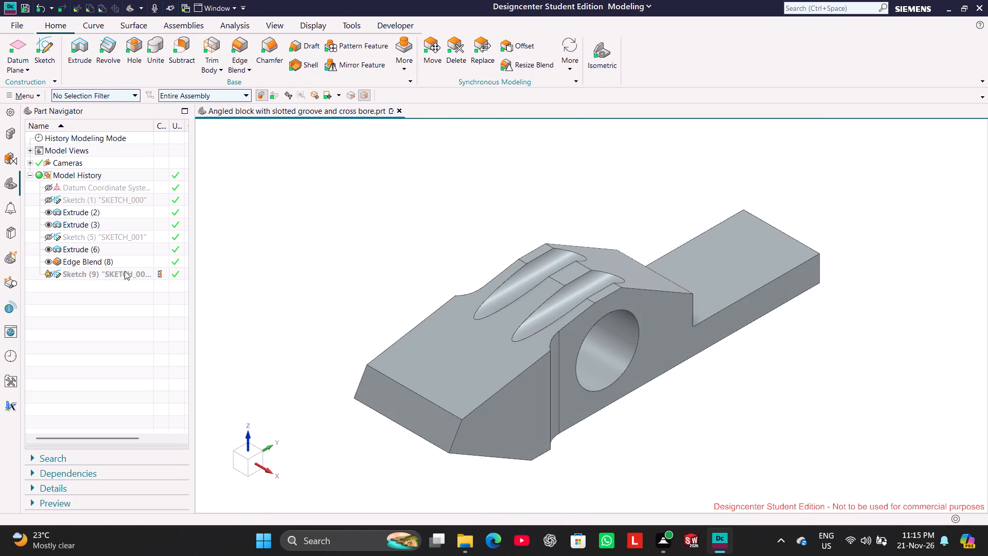
{"action": "left_click", "coordinate": [93, 274]}
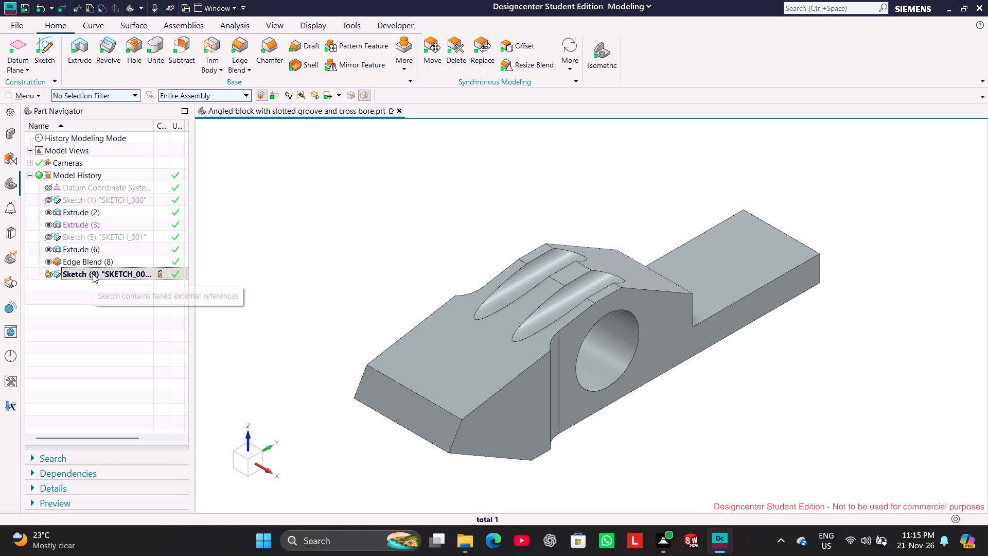
{"action": "left_click", "coordinate": [358, 232]}
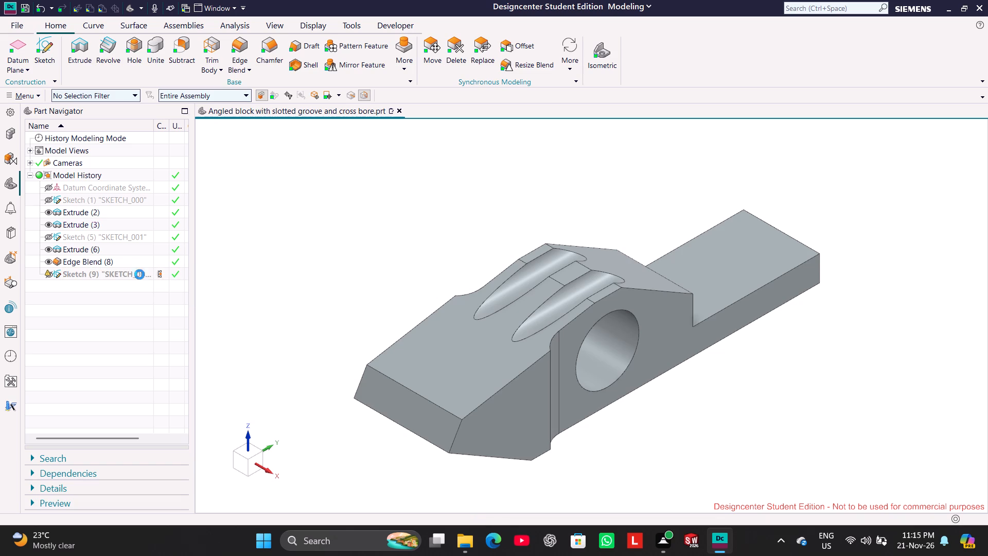
{"action": "left_click", "coordinate": [139, 274]}
{"action": "right_click", "coordinate": [139, 274]}
{"action": "left_click", "coordinate": [169, 290]}
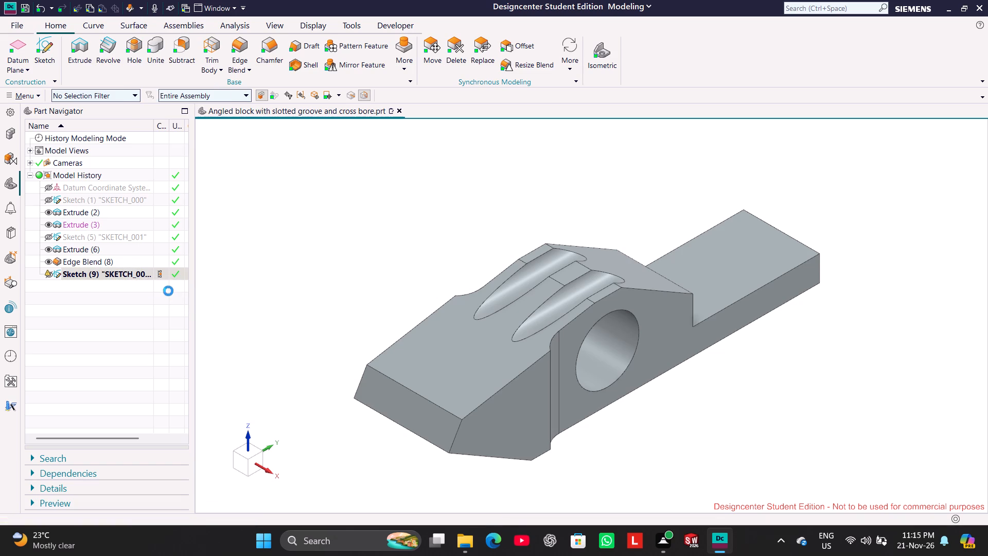
{"action": "scroll", "coordinate": [434, 264], "scroll_direction": "down", "scroll_amount": 1}
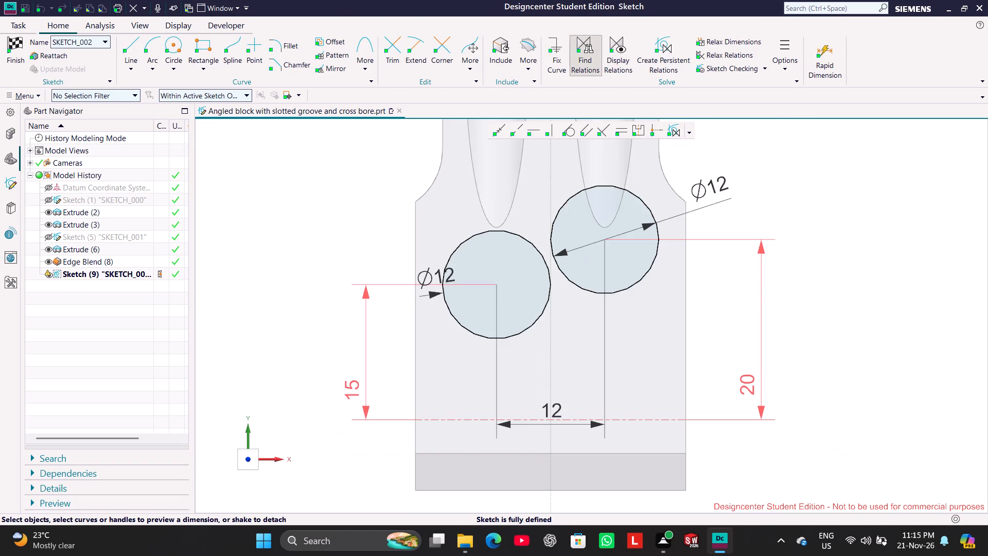
{"action": "scroll", "coordinate": [424, 215], "scroll_direction": "down", "scroll_amount": 2}
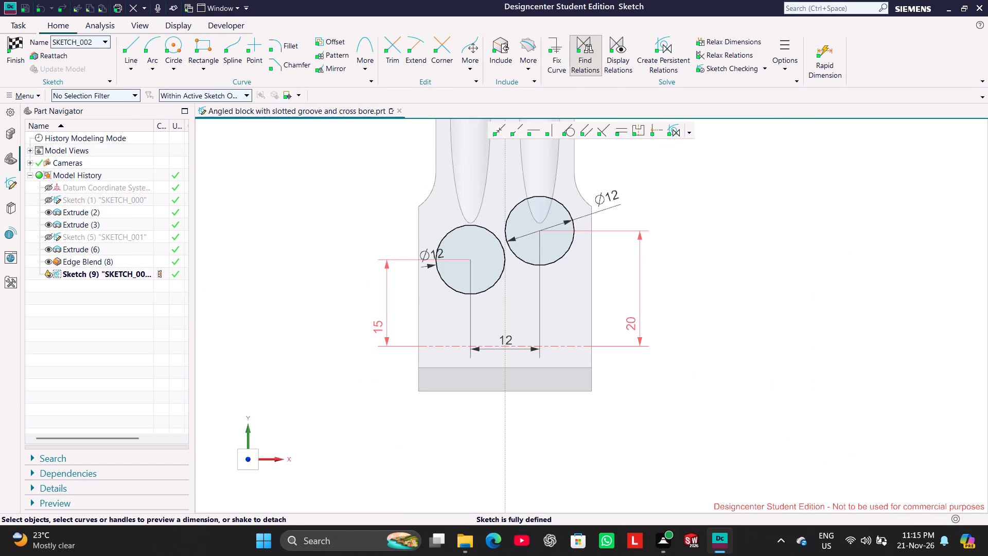
{"action": "left_click", "coordinate": [4, 46]}
{"action": "left_click", "coordinate": [23, 60]}
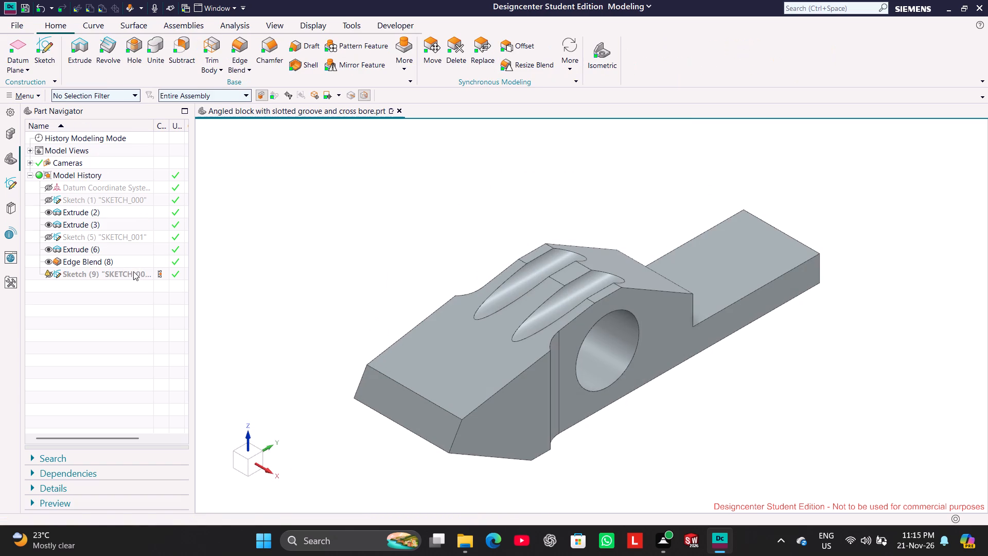
Delete SKETCH_002, the sketch with the two 12 mm circles, from the model history.
{"action": "right_click", "coordinate": [132, 273]}
{"action": "left_click", "coordinate": [203, 287]}
{"action": "left_click", "coordinate": [315, 248]}
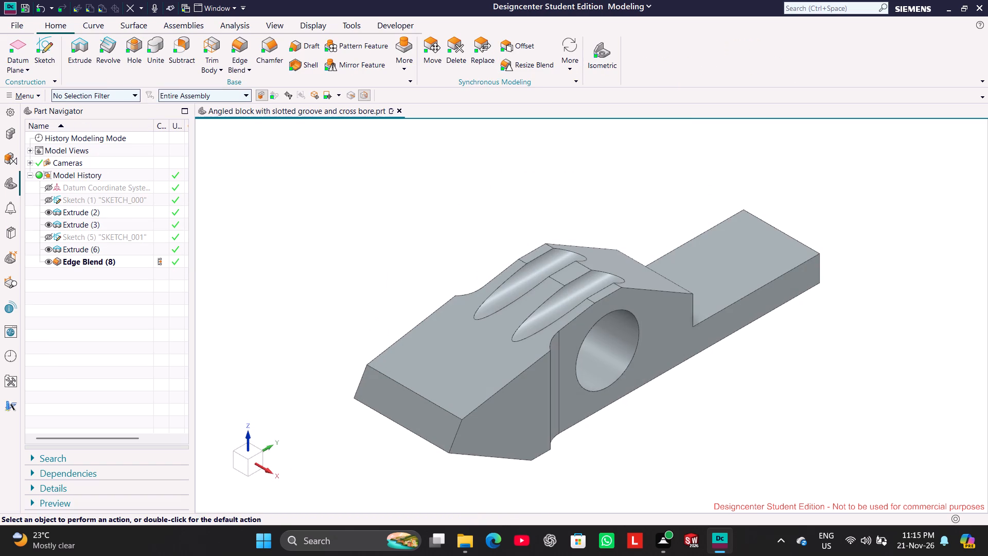
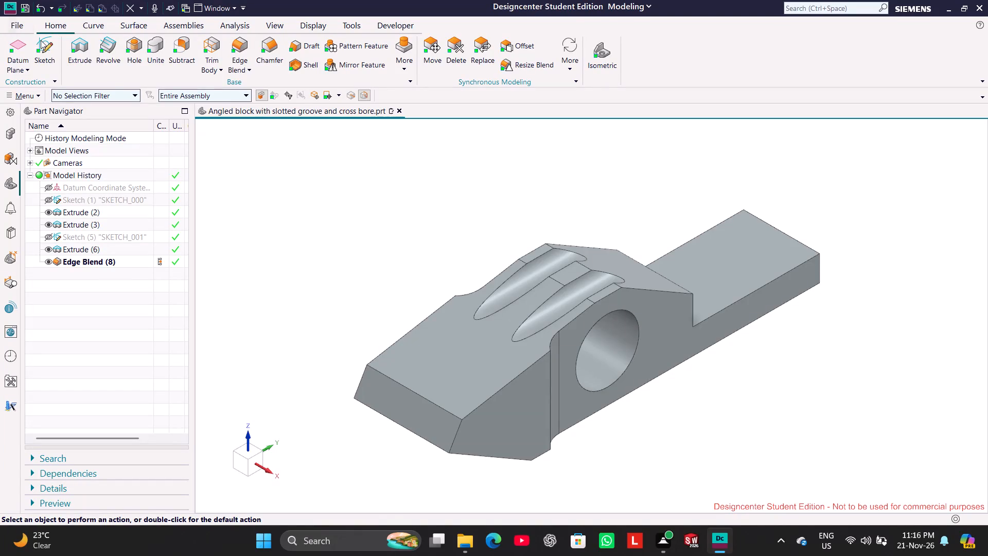
Create a new sketch on the Top principal plane of the angled block.
{"action": "left_click", "coordinate": [52, 56]}
{"action": "left_click", "coordinate": [850, 236]}
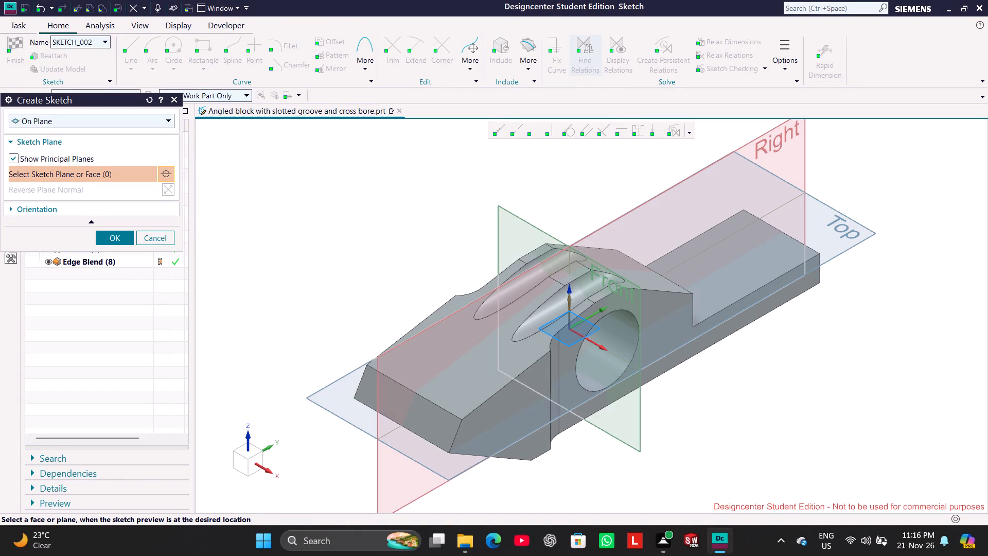
{"action": "left_click", "coordinate": [114, 239]}
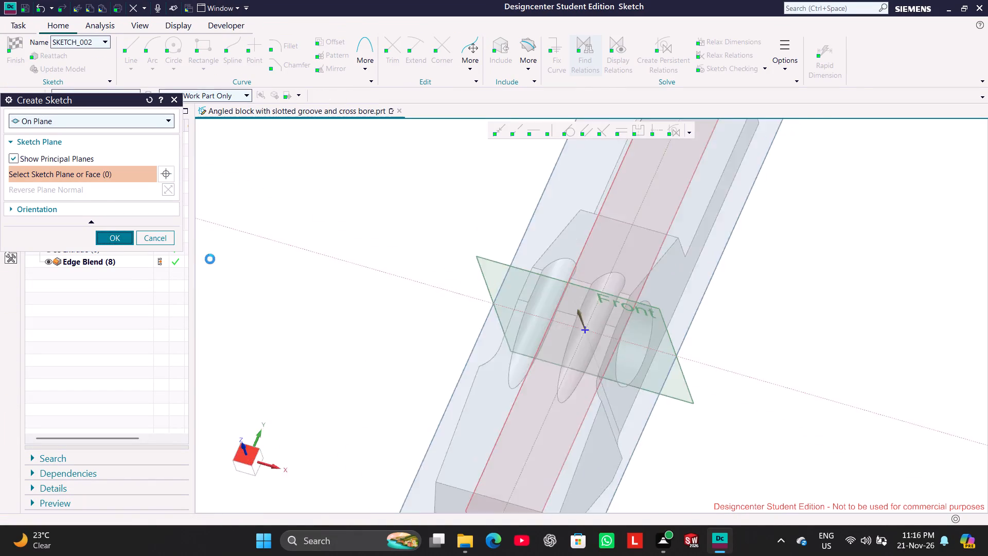
{"action": "left_click", "coordinate": [384, 251]}
Include the lower curved edges of both slotted grooves in the sketch as projected references.
{"action": "scroll", "coordinate": [703, 336], "scroll_direction": "down", "scroll_amount": 2}
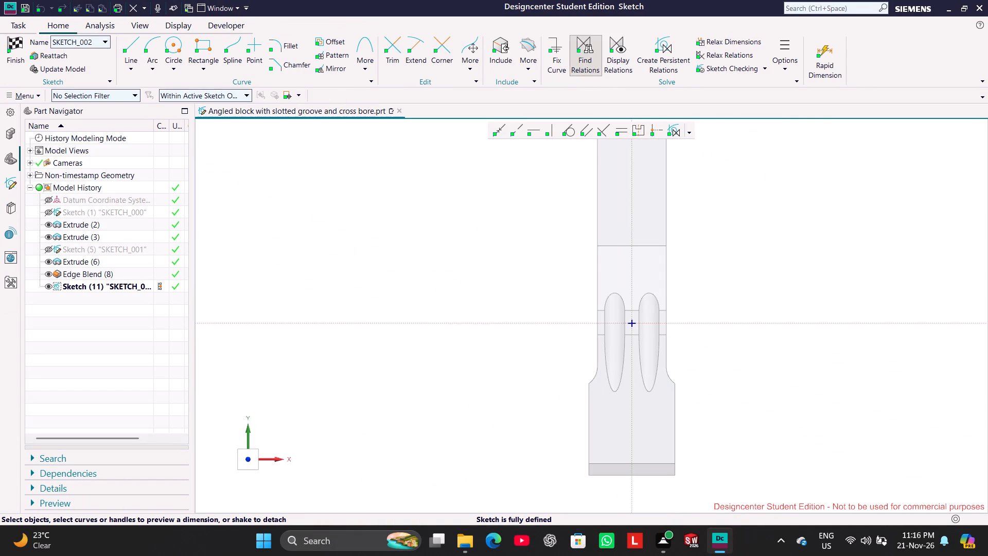
{"action": "scroll", "coordinate": [760, 403], "scroll_direction": "up", "scroll_amount": 1}
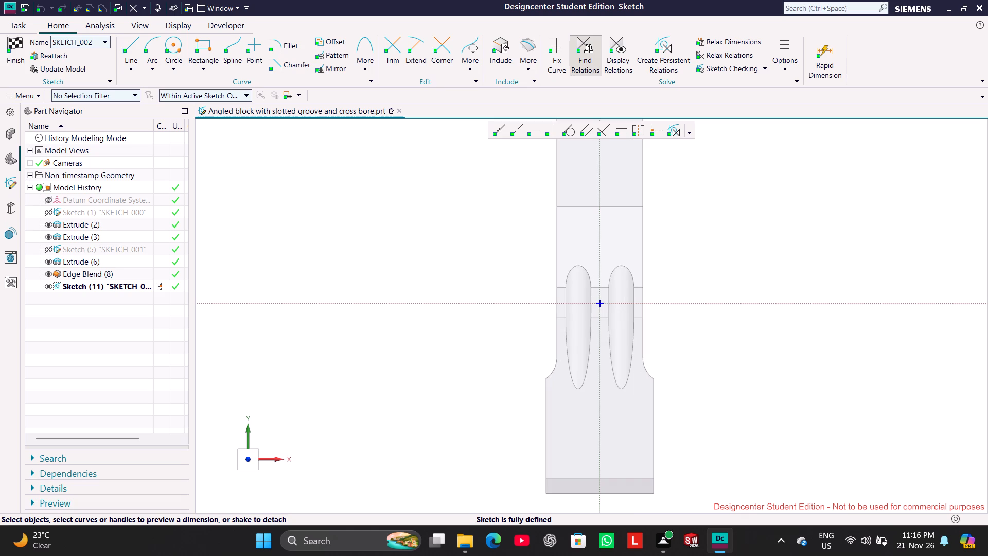
{"action": "scroll", "coordinate": [723, 459], "scroll_direction": "up", "scroll_amount": 1}
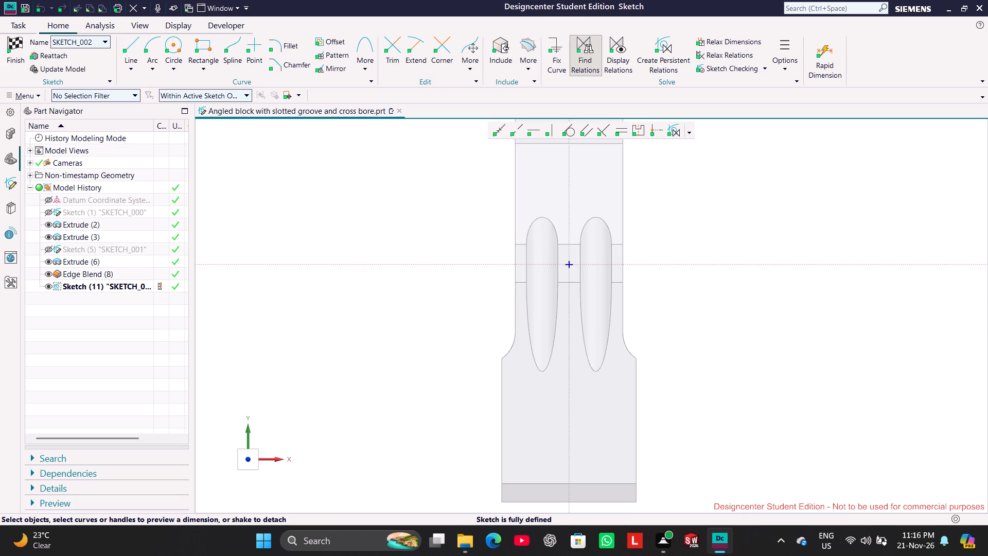
{"action": "left_click", "coordinate": [503, 45]}
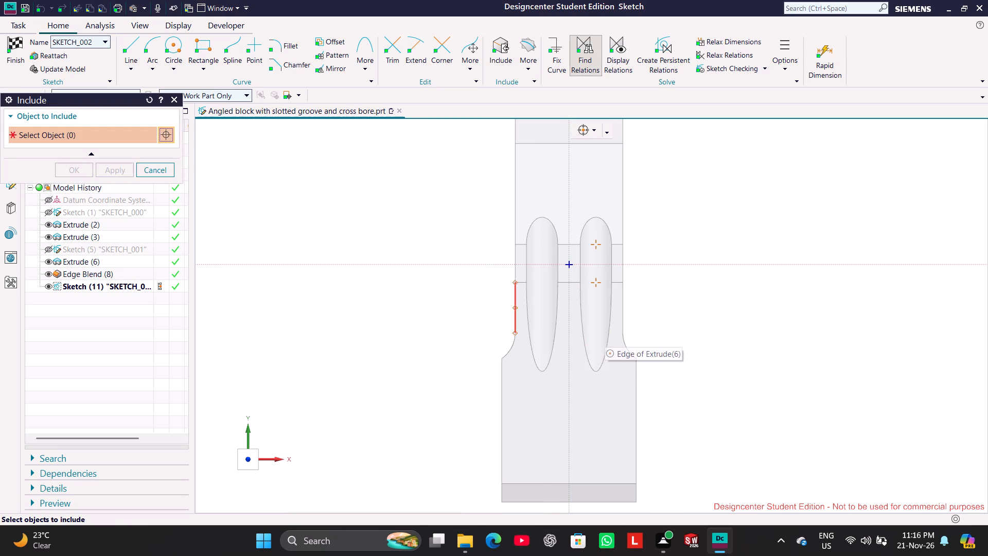
{"action": "left_click", "coordinate": [556, 331]}
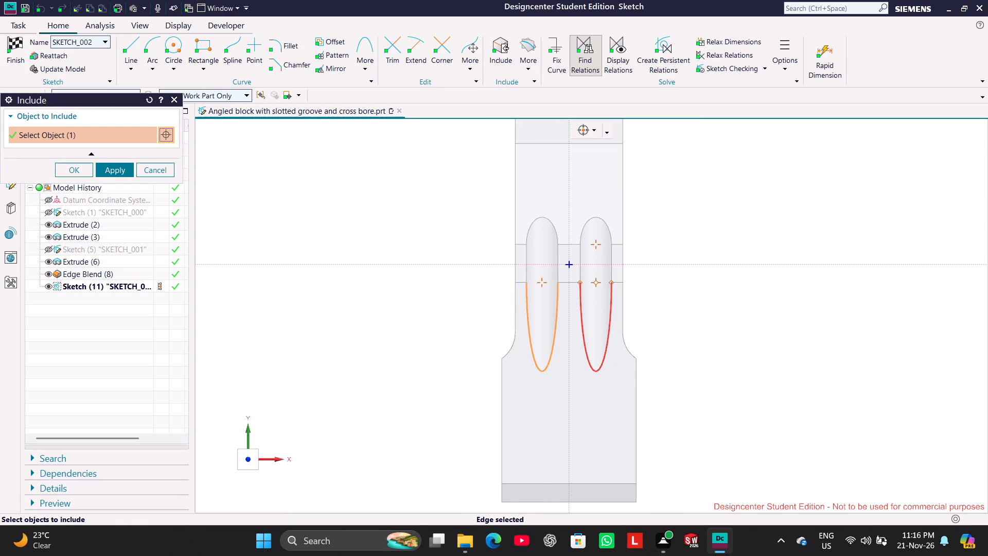
{"action": "left_click", "coordinate": [606, 356]}
{"action": "left_click", "coordinate": [119, 171]}
{"action": "left_click", "coordinate": [161, 171]}
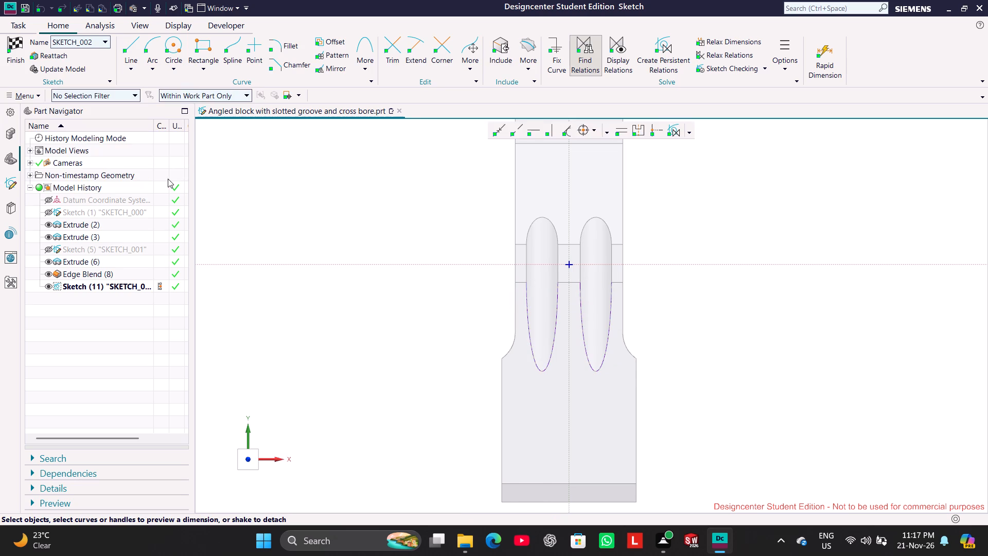
Draw a vertical line from the centre of the -X groove's included curve down past the block's chamfered end.
{"action": "left_click", "coordinate": [134, 39]}
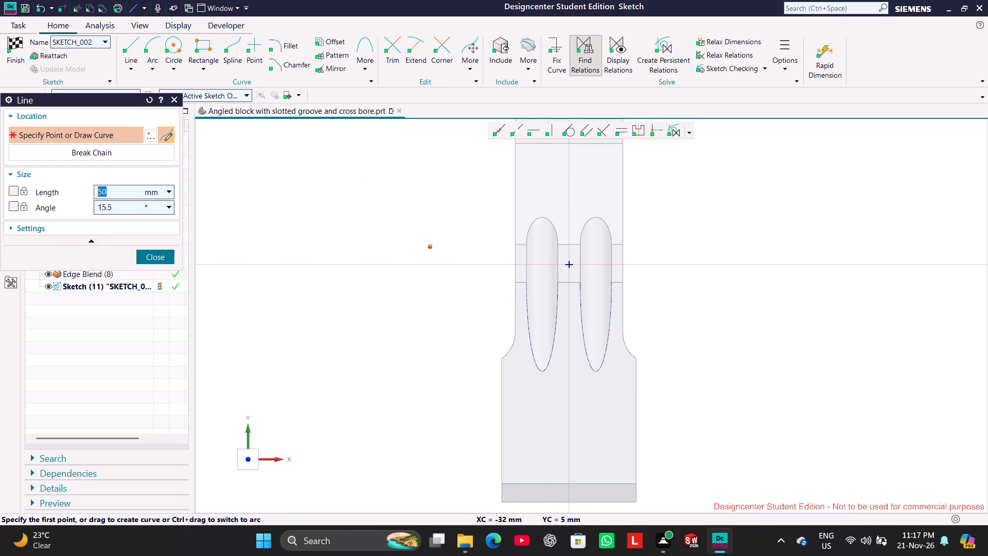
{"action": "left_click", "coordinate": [537, 285]}
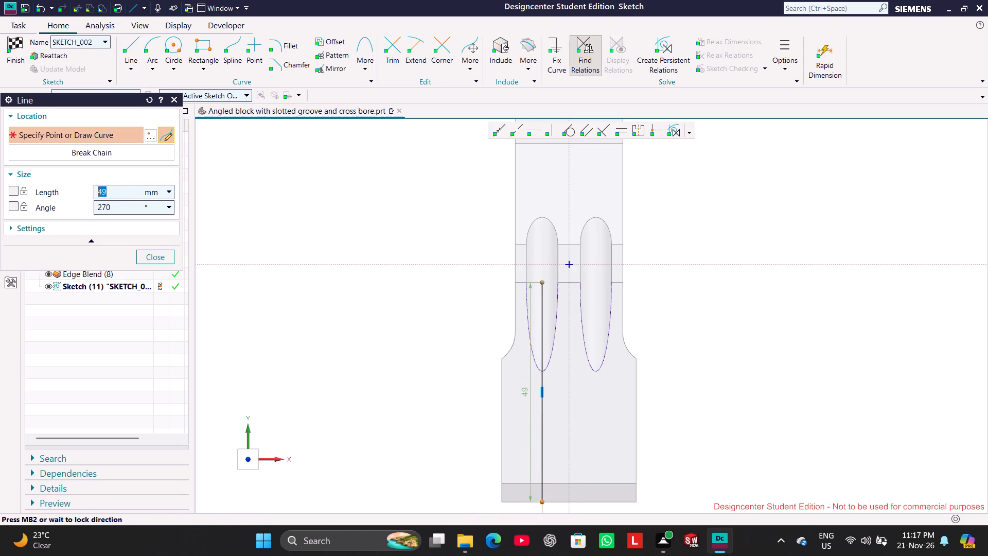
{"action": "left_click", "coordinate": [537, 512]}
{"action": "right_click", "coordinate": [344, 335]}
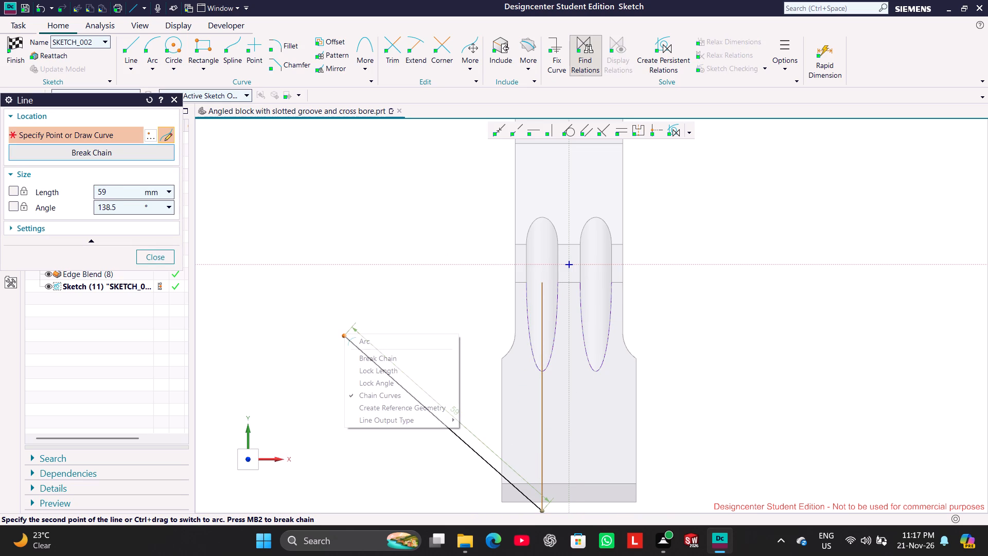
{"action": "left_click", "coordinate": [374, 349]}
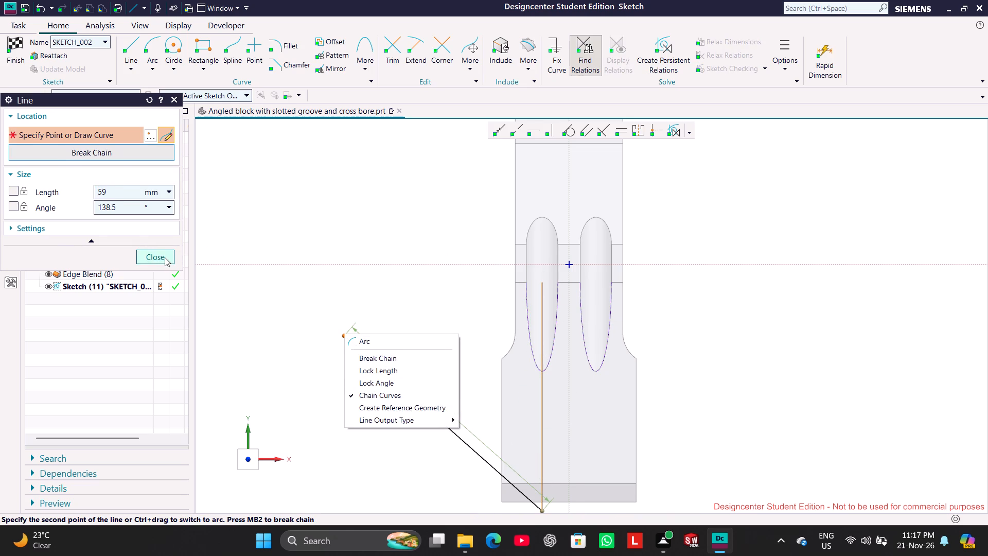
{"action": "left_click", "coordinate": [164, 258]}
Draw a matching vertical line from the centre of the +X groove's included curve down past the block's chamfered end.
{"action": "left_click", "coordinate": [131, 44]}
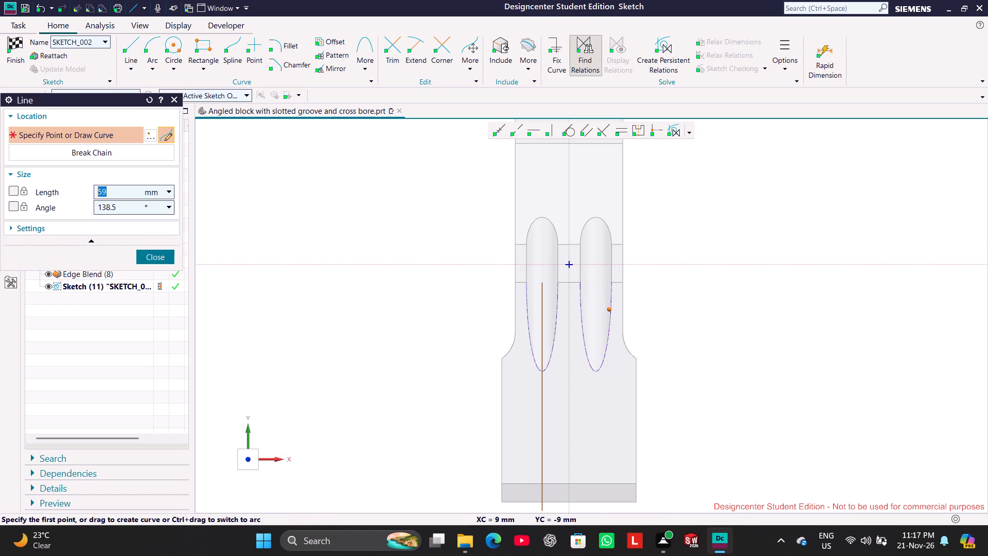
{"action": "left_click", "coordinate": [595, 281]}
{"action": "left_click", "coordinate": [601, 514]}
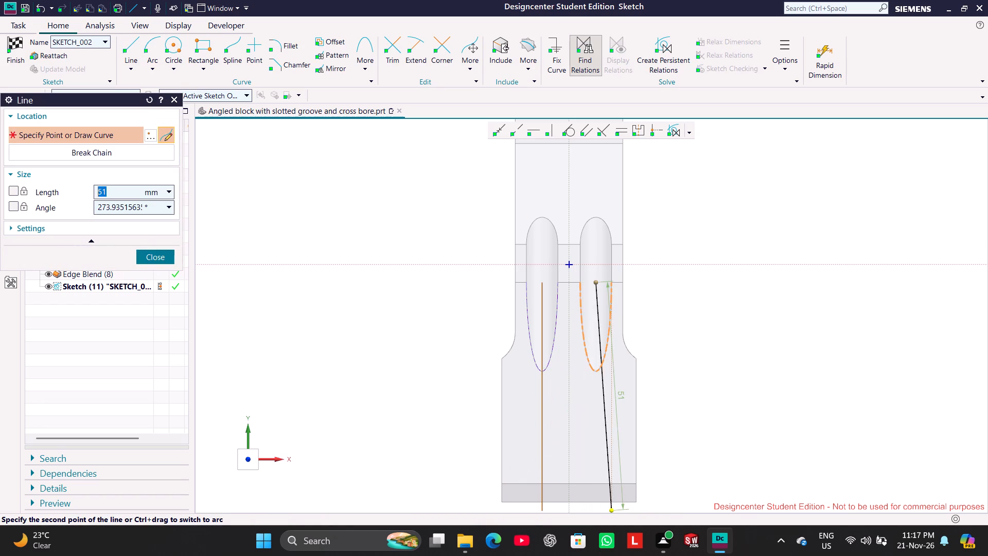
{"action": "left_click", "coordinate": [595, 511]}
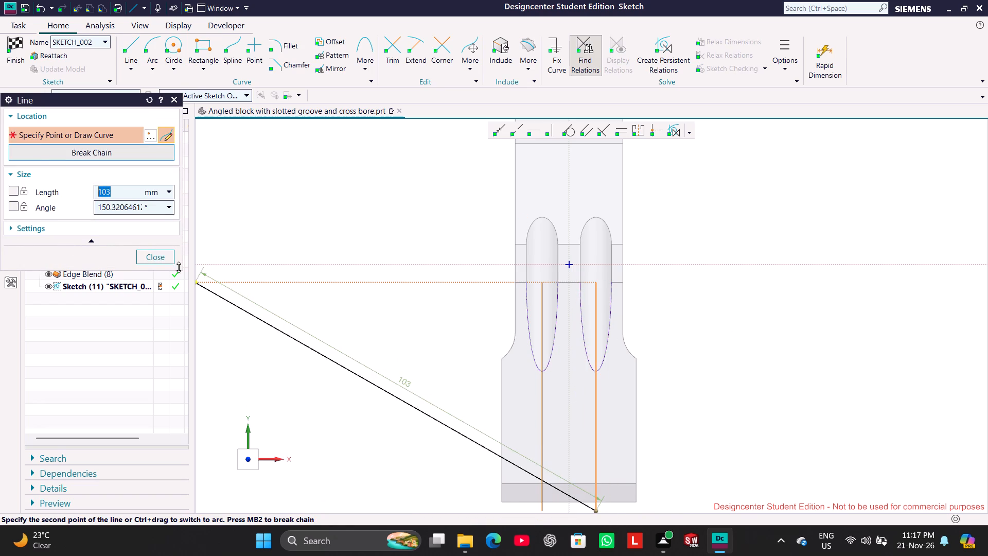
{"action": "left_click", "coordinate": [153, 262]}
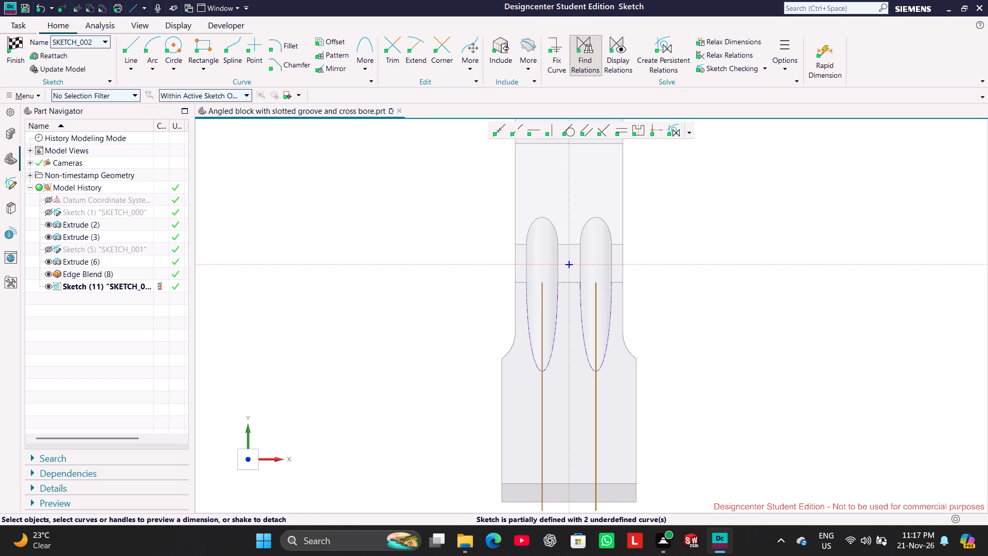
Include the two straight horizontal edges of the block's sloped end face in the sketch.
{"action": "middle_click_drag", "start_coordinate": [762, 370], "coordinate": [731, 273], "text": "shift"}
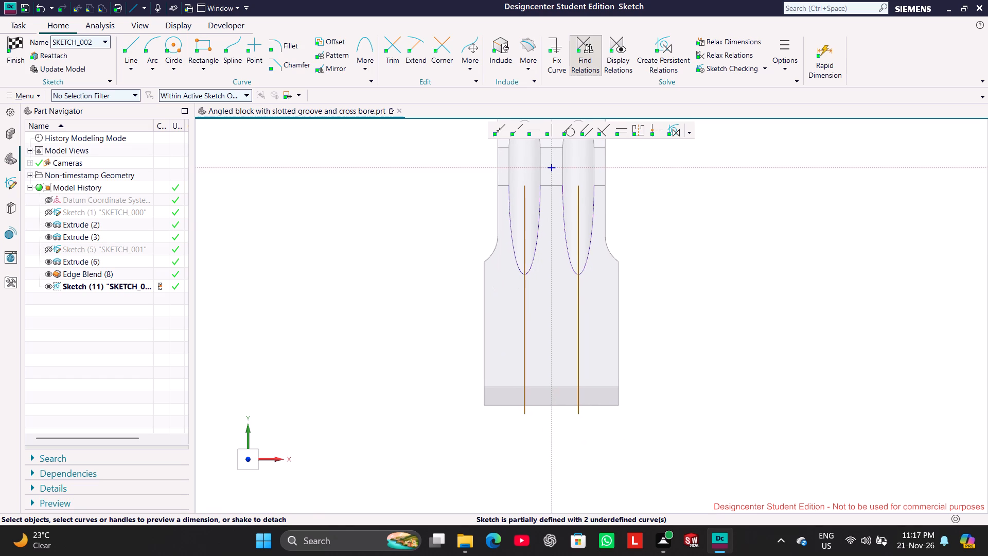
{"action": "left_click", "coordinate": [501, 60]}
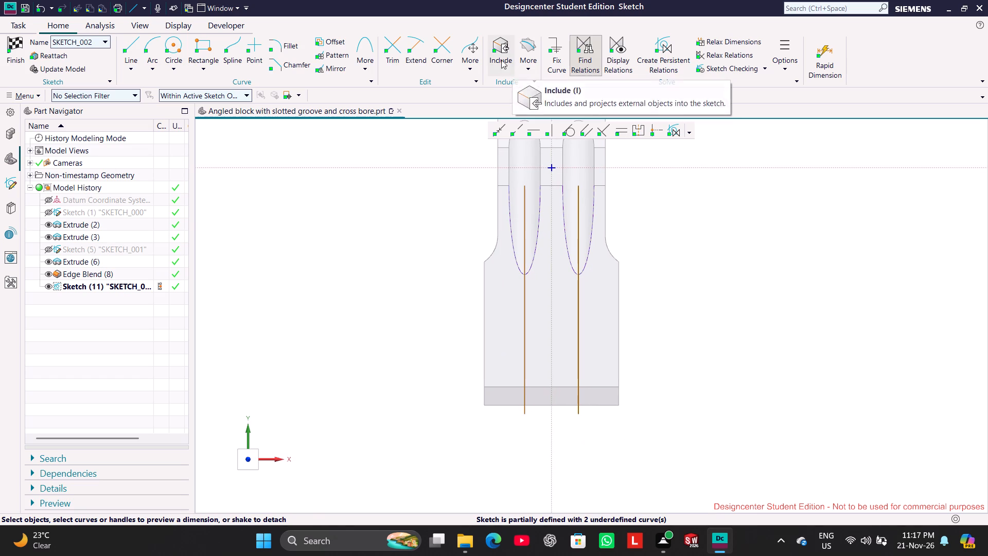
{"action": "left_click", "coordinate": [603, 403]}
{"action": "left_click", "coordinate": [598, 382]}
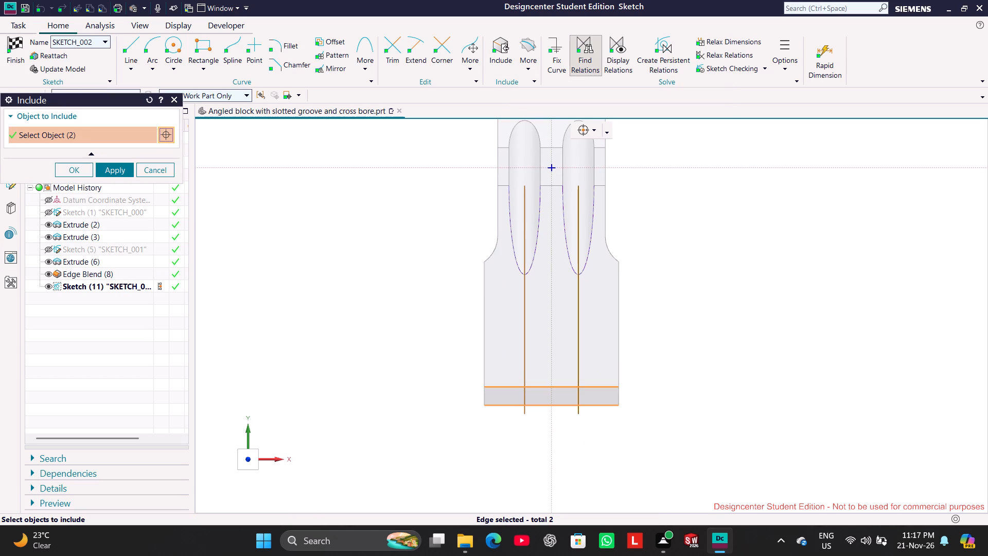
{"action": "left_click", "coordinate": [109, 171]}
{"action": "left_click", "coordinate": [165, 167]}
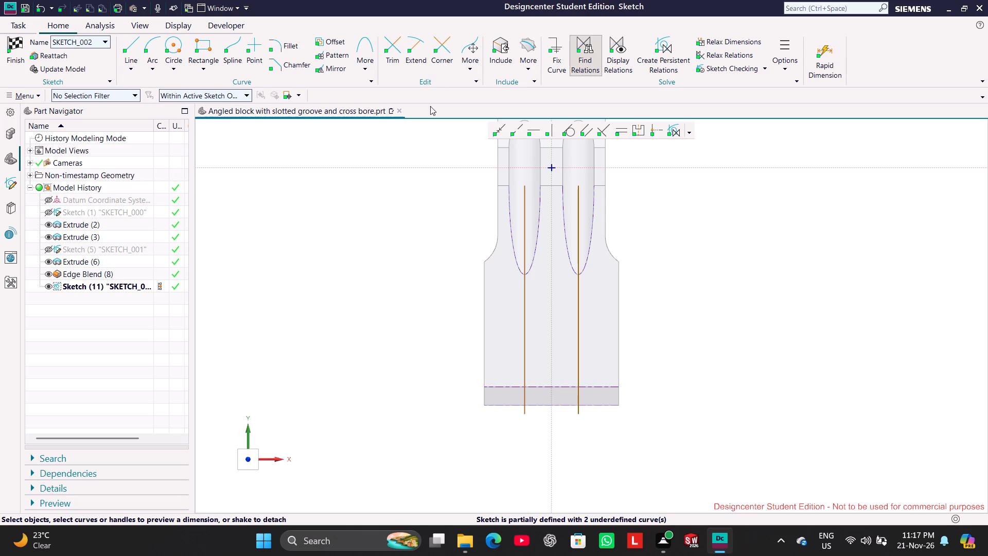
Trim both vertical lines where they extend beyond the block's outer end edge.
{"action": "left_click", "coordinate": [394, 56]}
{"action": "left_click_drag", "start_coordinate": [598, 412], "coordinate": [584, 412]}
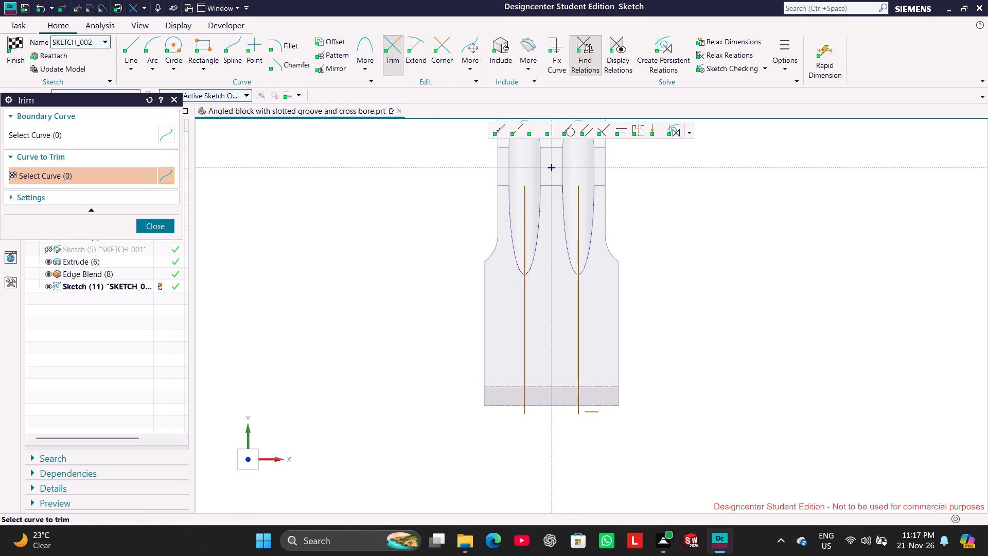
{"action": "left_click_drag", "start_coordinate": [584, 412], "coordinate": [519, 407]}
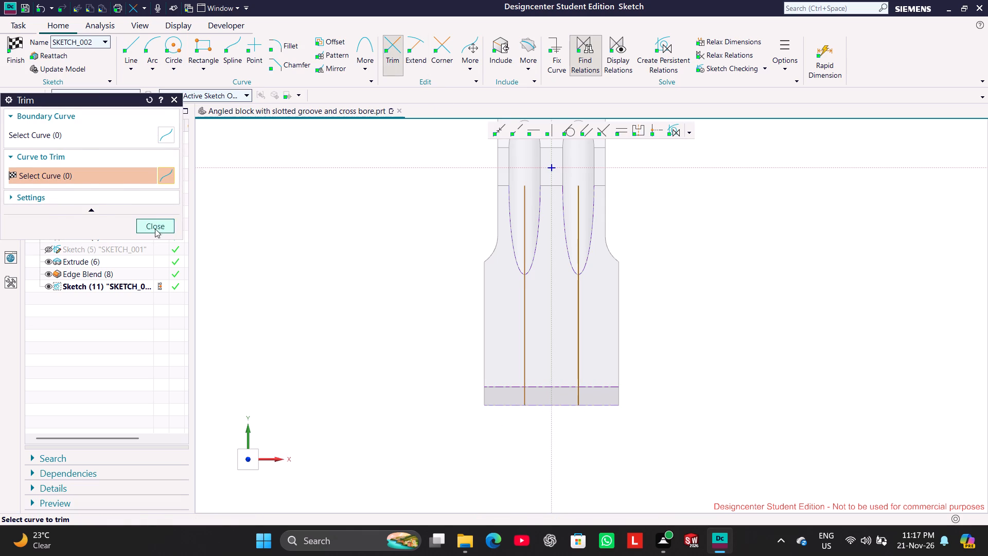
{"action": "left_click", "coordinate": [155, 228]}
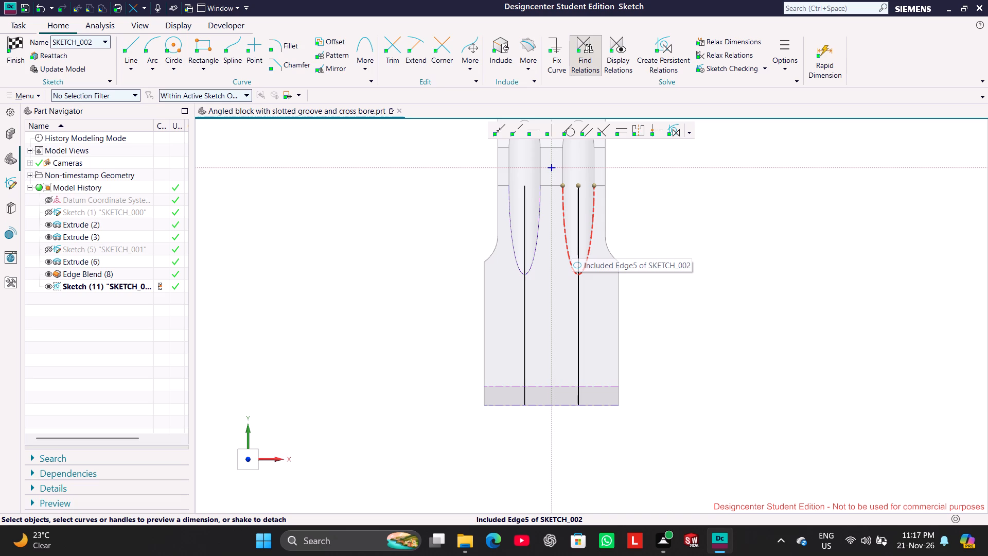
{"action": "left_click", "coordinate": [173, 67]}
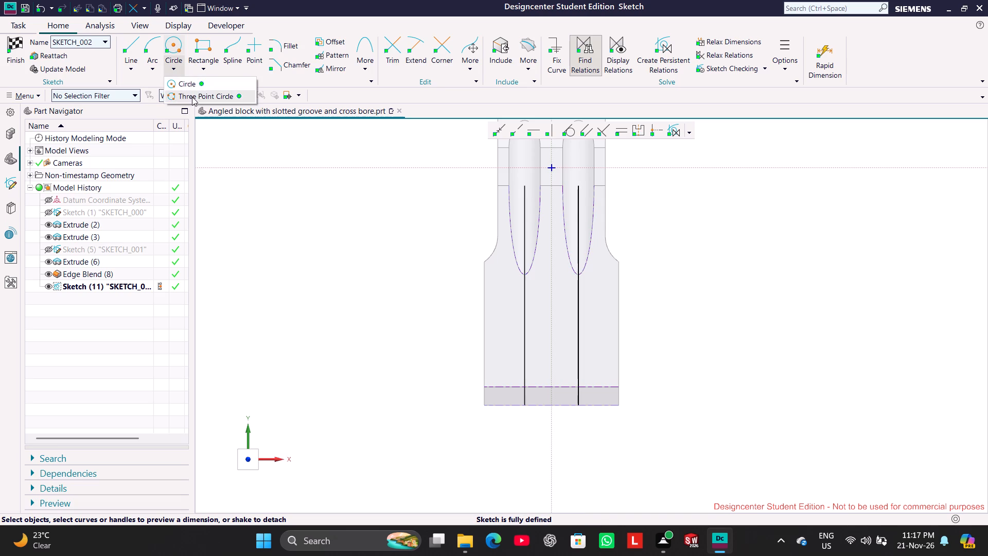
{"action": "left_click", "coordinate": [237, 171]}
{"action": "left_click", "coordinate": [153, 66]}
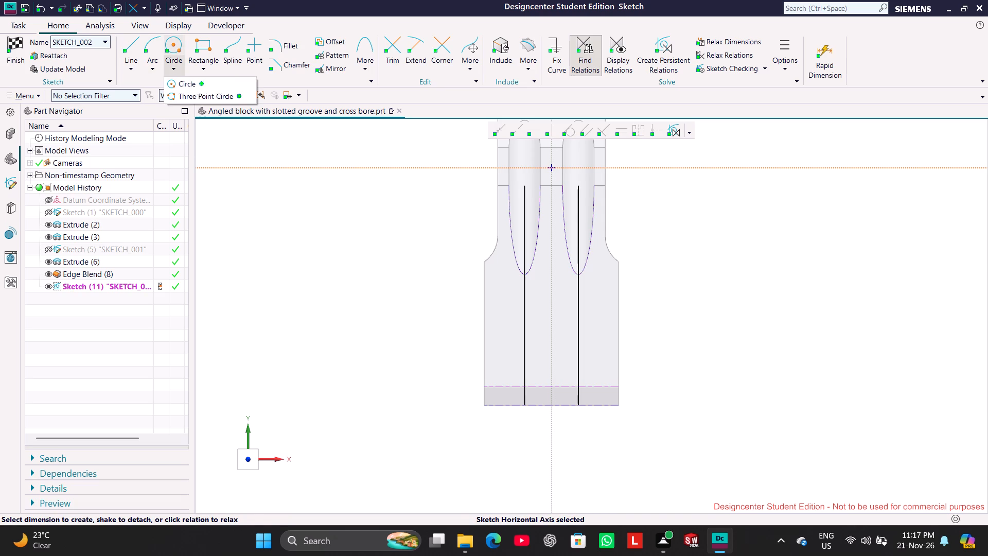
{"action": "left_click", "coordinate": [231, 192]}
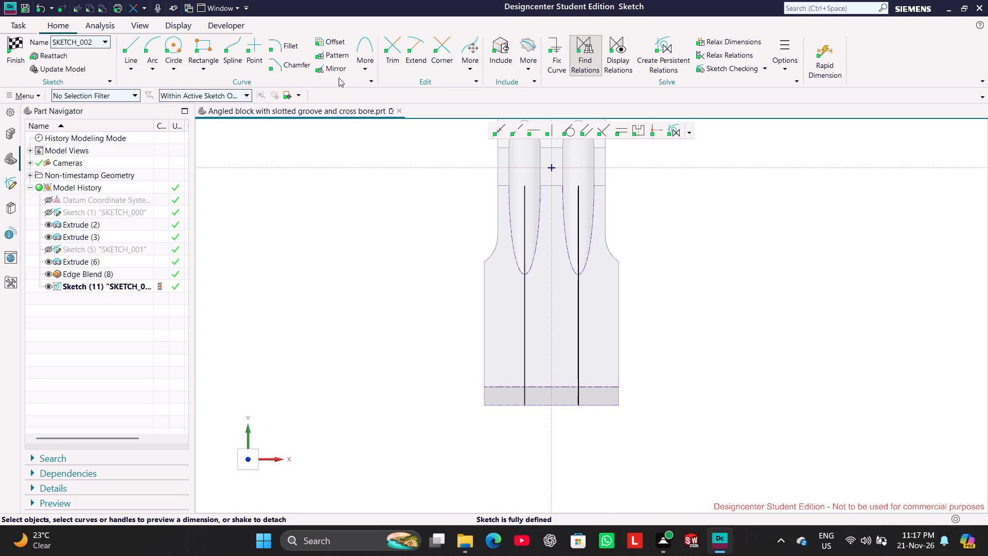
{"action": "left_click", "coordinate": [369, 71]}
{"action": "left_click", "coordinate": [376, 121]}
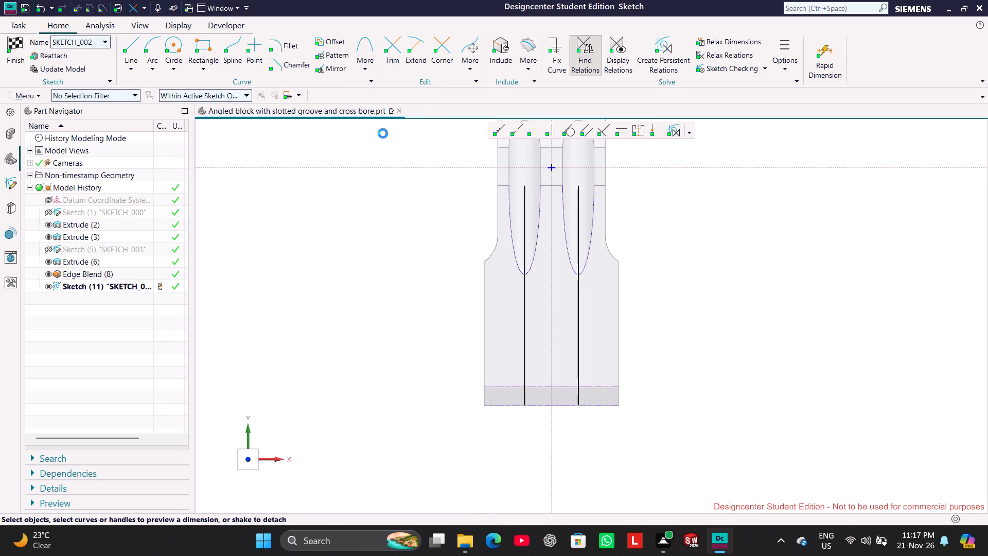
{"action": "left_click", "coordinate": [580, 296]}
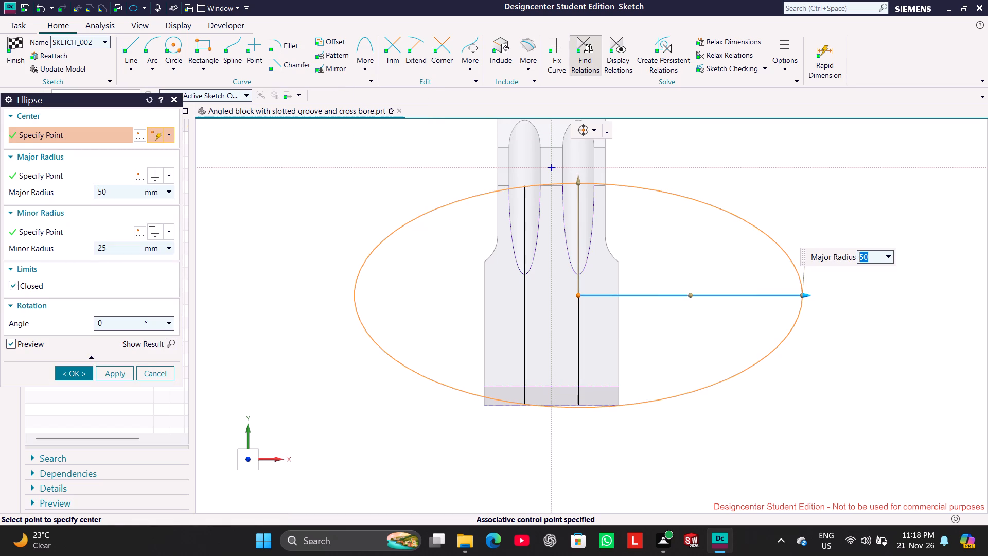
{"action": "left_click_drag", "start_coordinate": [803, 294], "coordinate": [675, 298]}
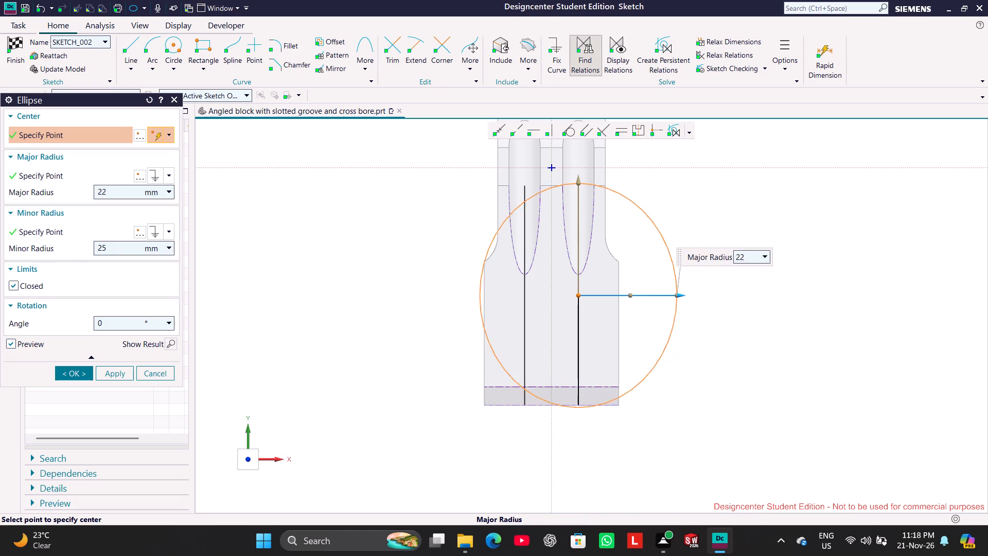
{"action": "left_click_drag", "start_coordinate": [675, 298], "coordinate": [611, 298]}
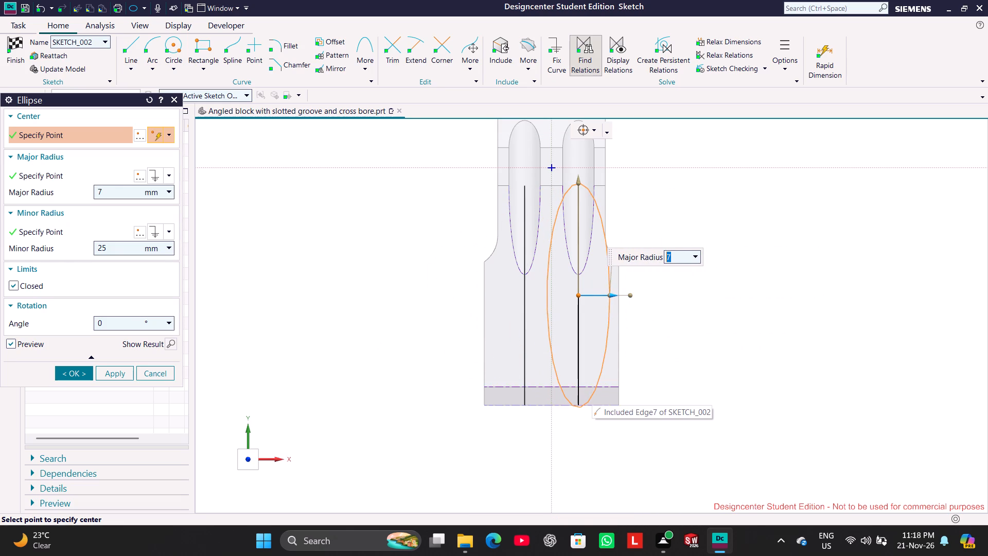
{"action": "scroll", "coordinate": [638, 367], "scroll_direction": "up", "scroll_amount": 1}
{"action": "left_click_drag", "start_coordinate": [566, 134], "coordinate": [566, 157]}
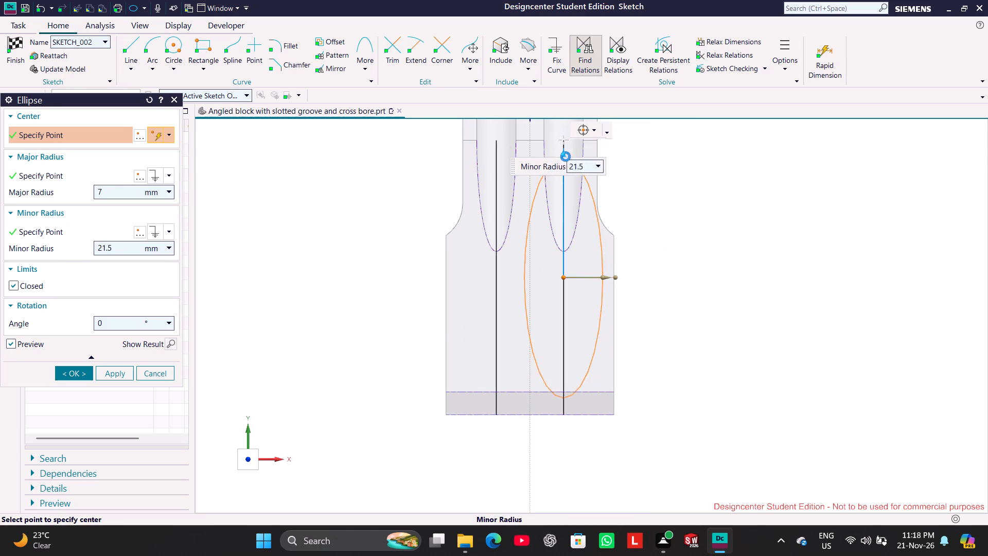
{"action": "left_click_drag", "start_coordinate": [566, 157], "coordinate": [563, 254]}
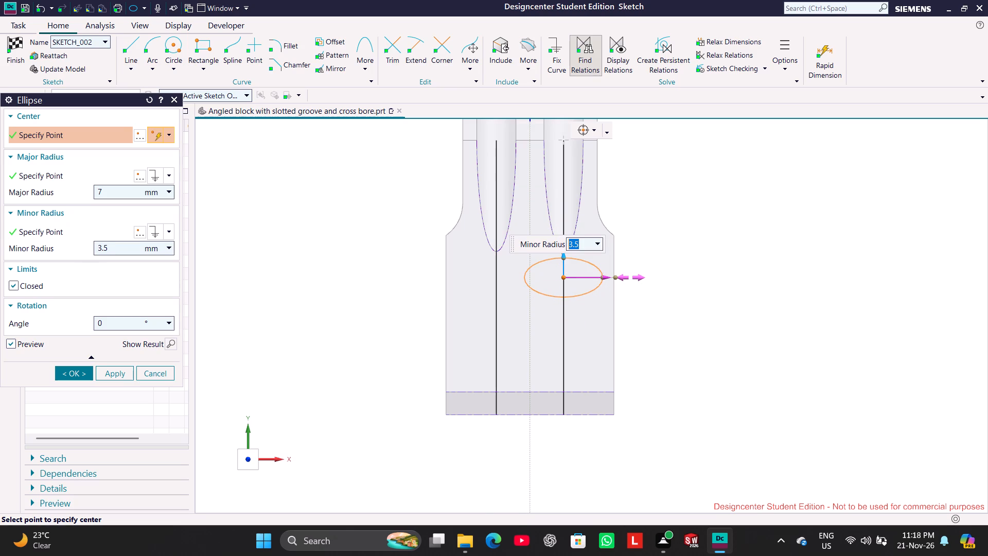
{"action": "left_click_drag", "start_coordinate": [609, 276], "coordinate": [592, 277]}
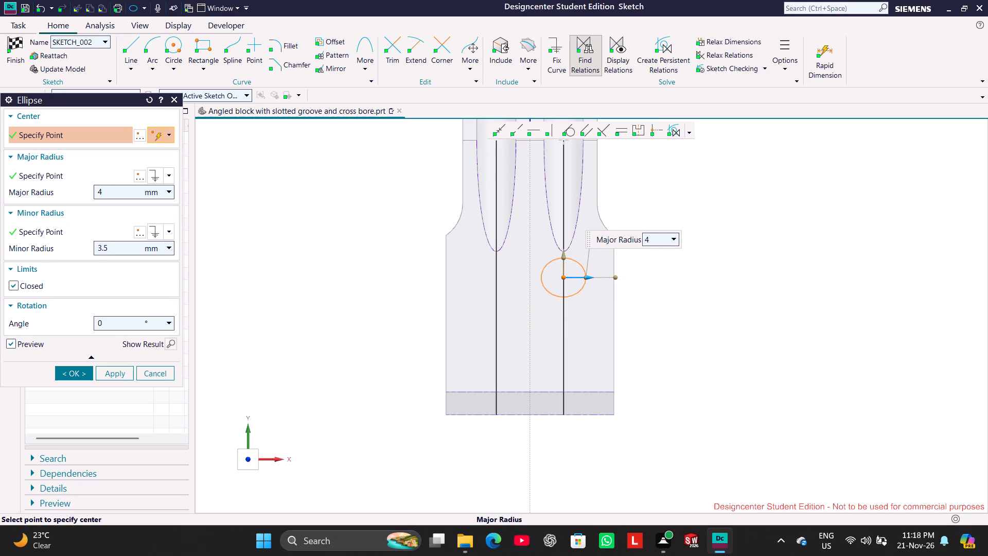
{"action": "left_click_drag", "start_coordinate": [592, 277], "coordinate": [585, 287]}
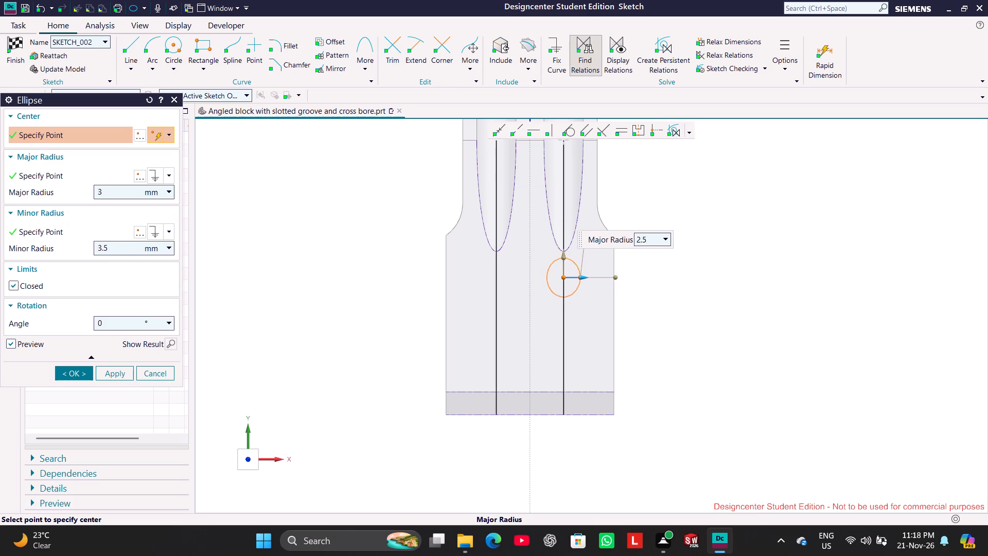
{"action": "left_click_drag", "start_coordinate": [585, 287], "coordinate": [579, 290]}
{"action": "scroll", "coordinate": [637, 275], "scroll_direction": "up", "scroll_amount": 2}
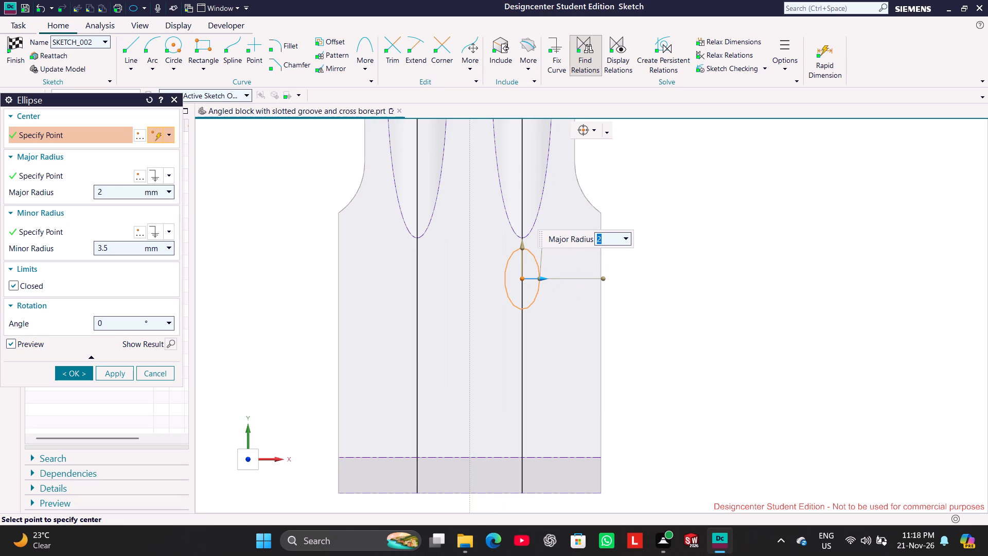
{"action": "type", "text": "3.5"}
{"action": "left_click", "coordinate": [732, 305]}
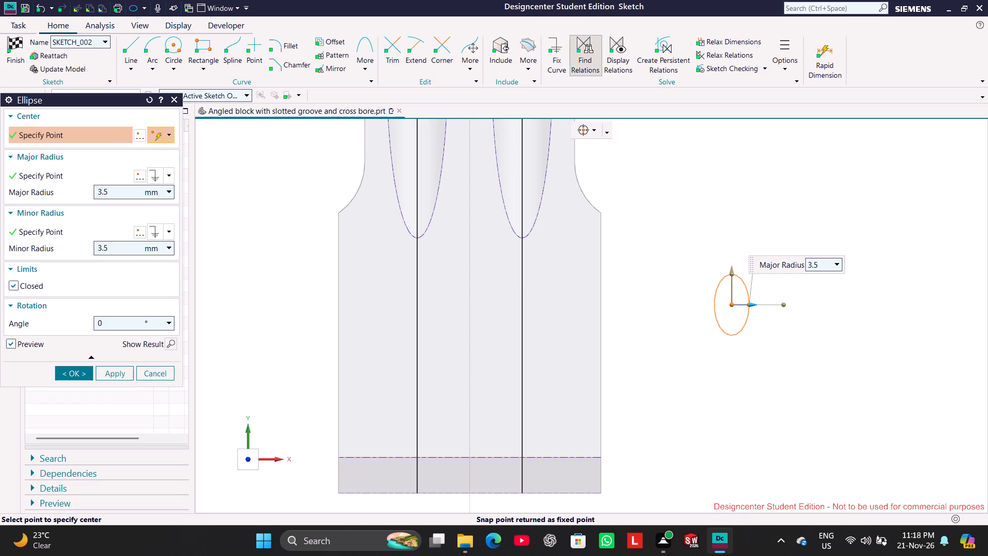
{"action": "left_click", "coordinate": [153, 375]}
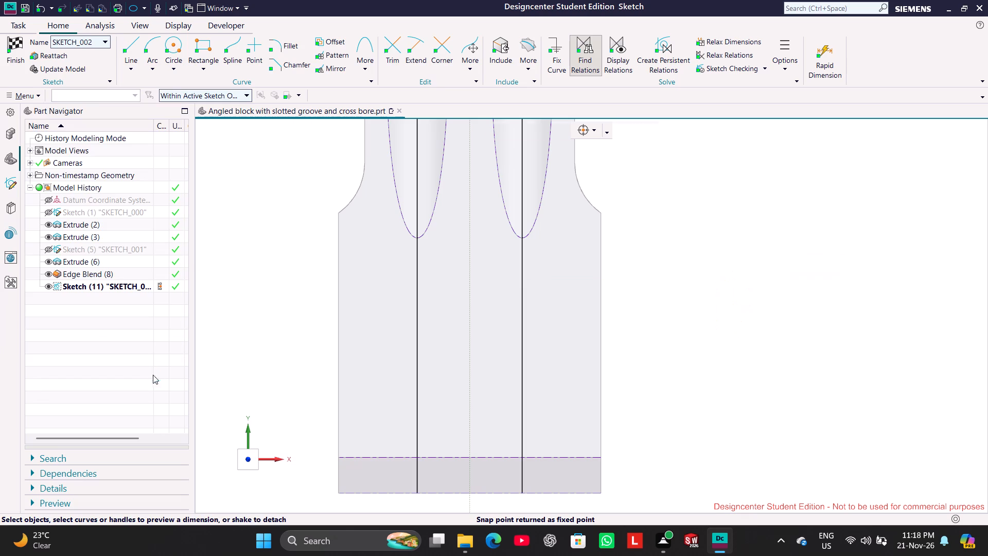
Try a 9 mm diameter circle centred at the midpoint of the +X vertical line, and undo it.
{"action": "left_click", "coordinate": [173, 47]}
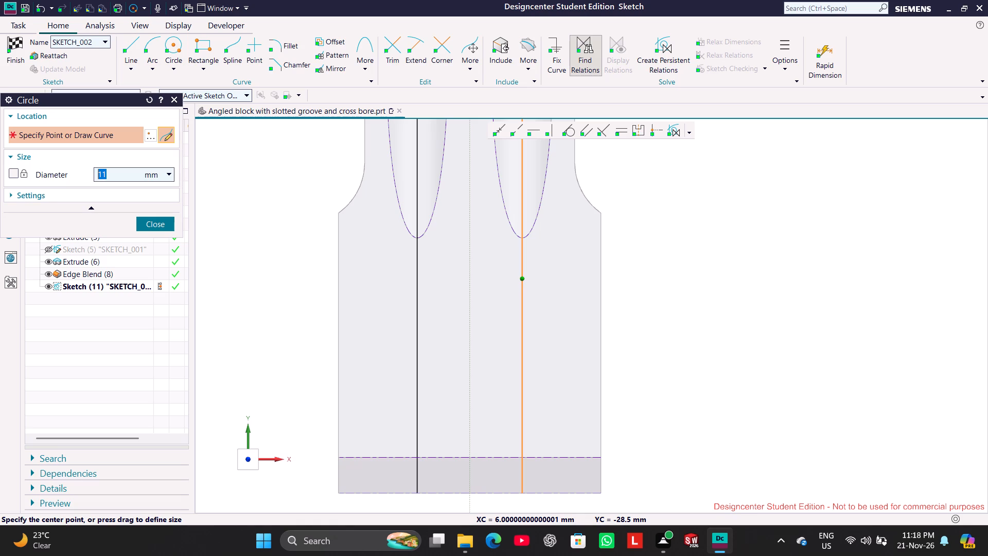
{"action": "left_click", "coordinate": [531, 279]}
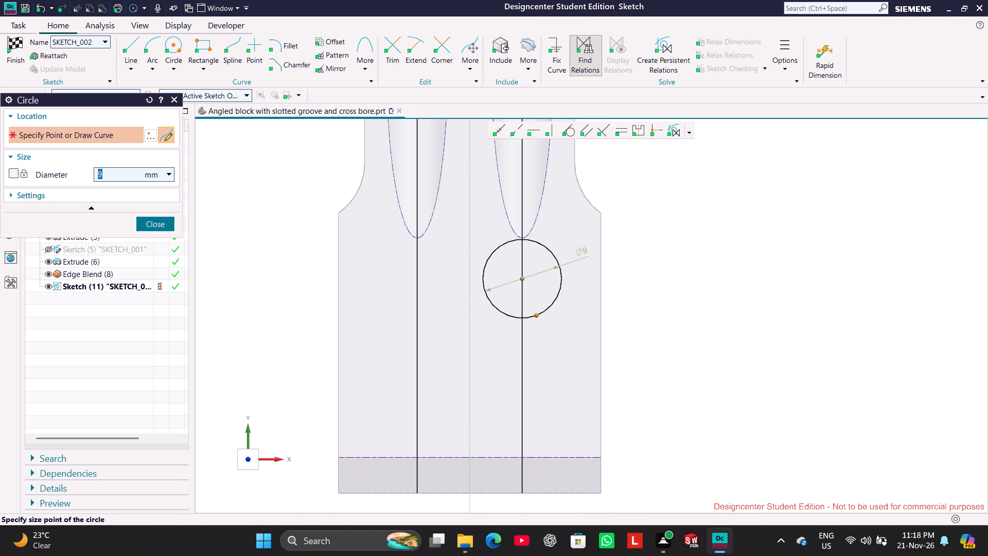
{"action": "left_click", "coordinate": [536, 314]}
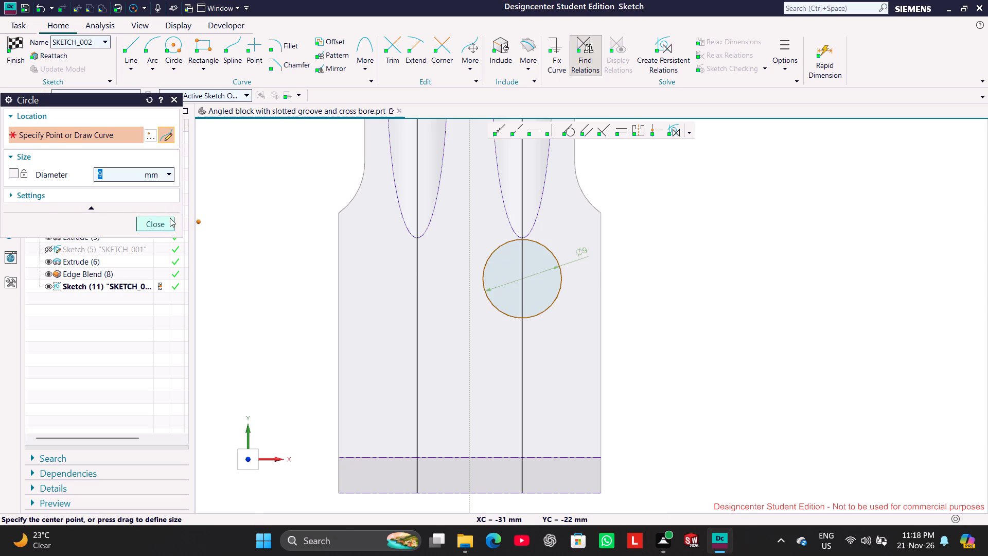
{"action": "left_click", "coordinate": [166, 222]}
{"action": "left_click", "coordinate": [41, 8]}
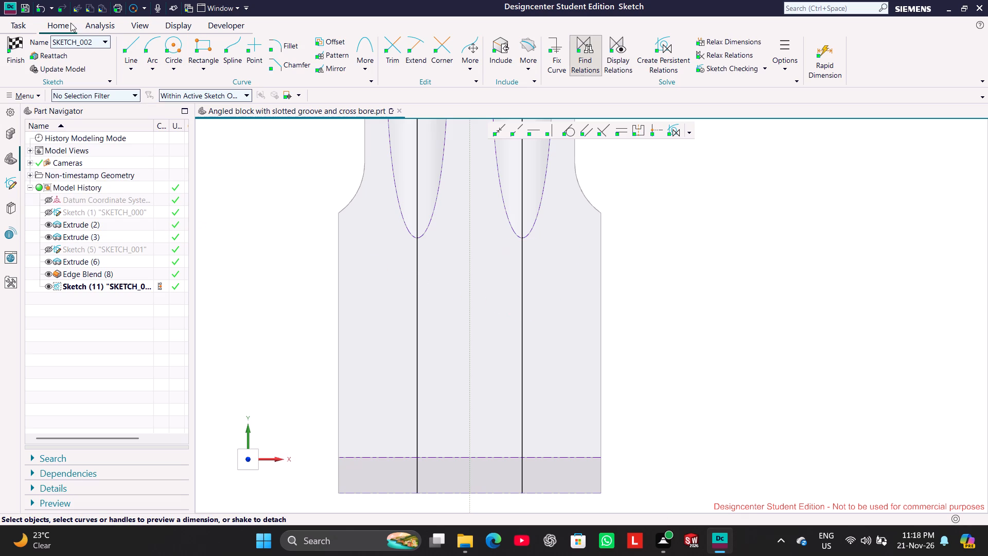
Draw a closed ellipse centred on the +X vertical line just beyond the groove's tip, with major radius 3.5 mm and minor radius 6 mm.
{"action": "left_click", "coordinate": [364, 73]}
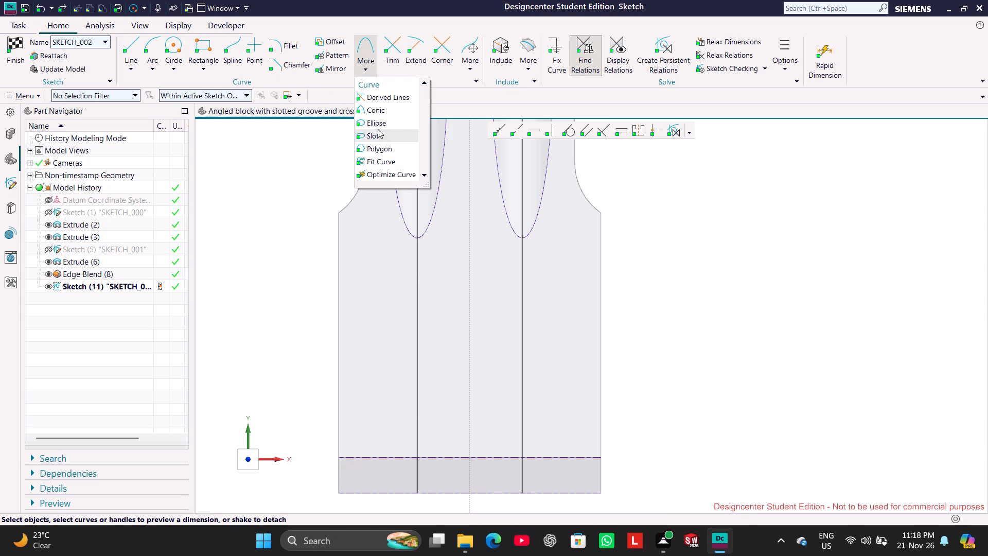
{"action": "left_click", "coordinate": [377, 120]}
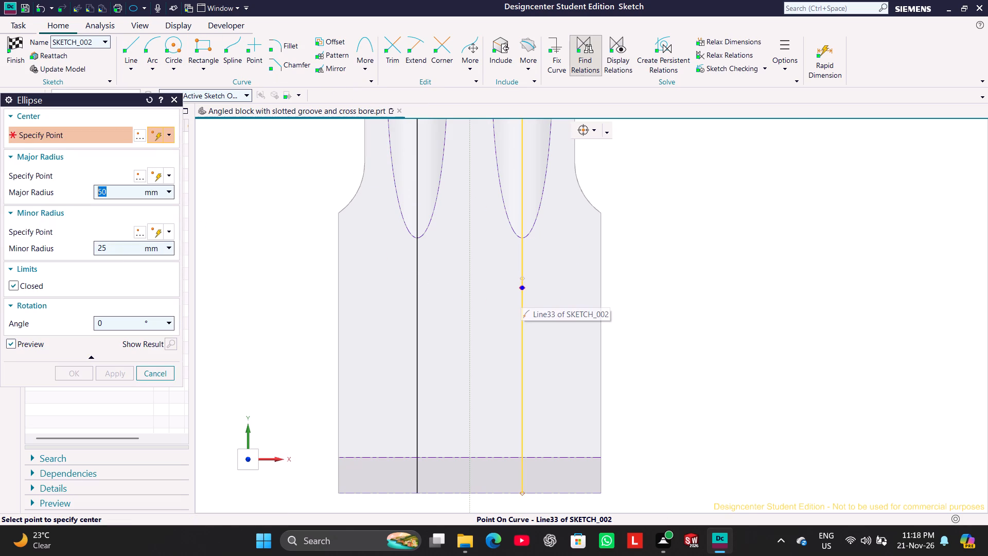
{"action": "left_click", "coordinate": [522, 289]}
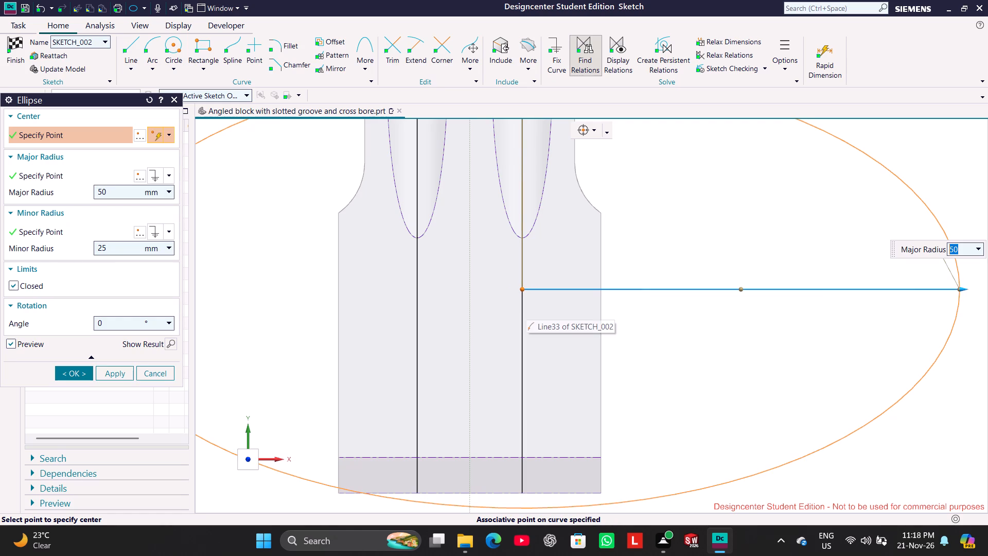
{"action": "double_click", "coordinate": [118, 195]}
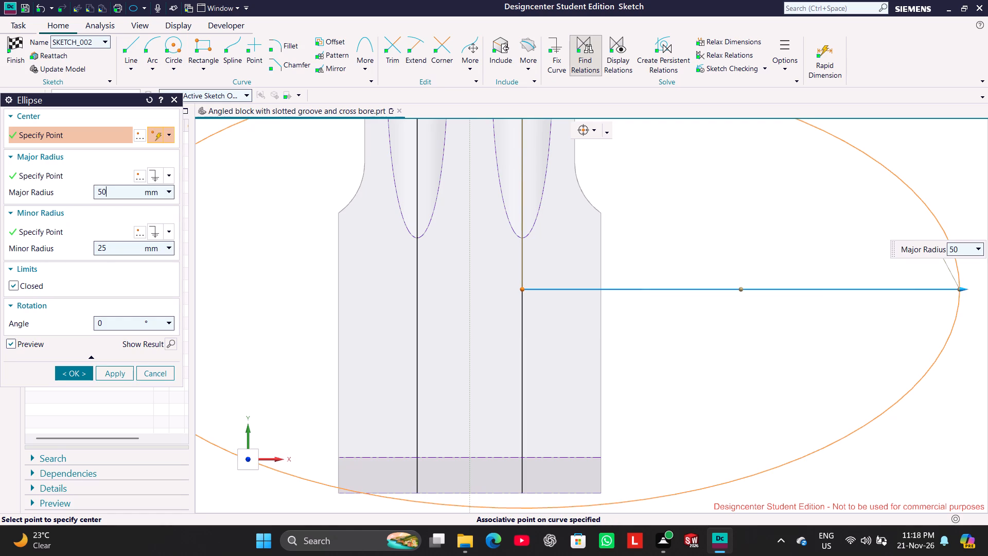
{"action": "type", "text": "3.5"}
{"action": "key", "text": "Return"}
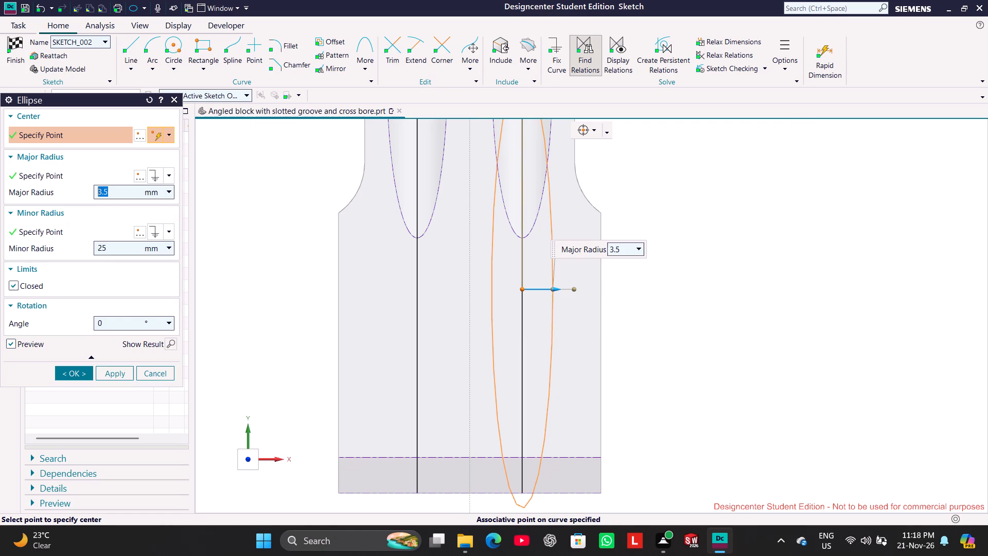
{"action": "double_click", "coordinate": [110, 249]}
{"action": "type", "text": "3.5"}
{"action": "key", "text": "Return"}
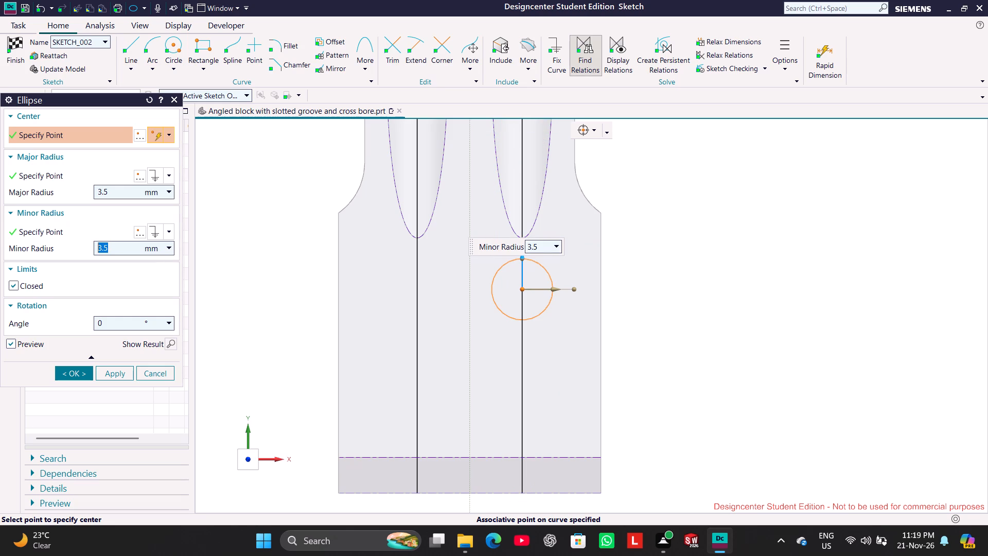
{"action": "key", "text": "5"}
{"action": "key", "text": "Return"}
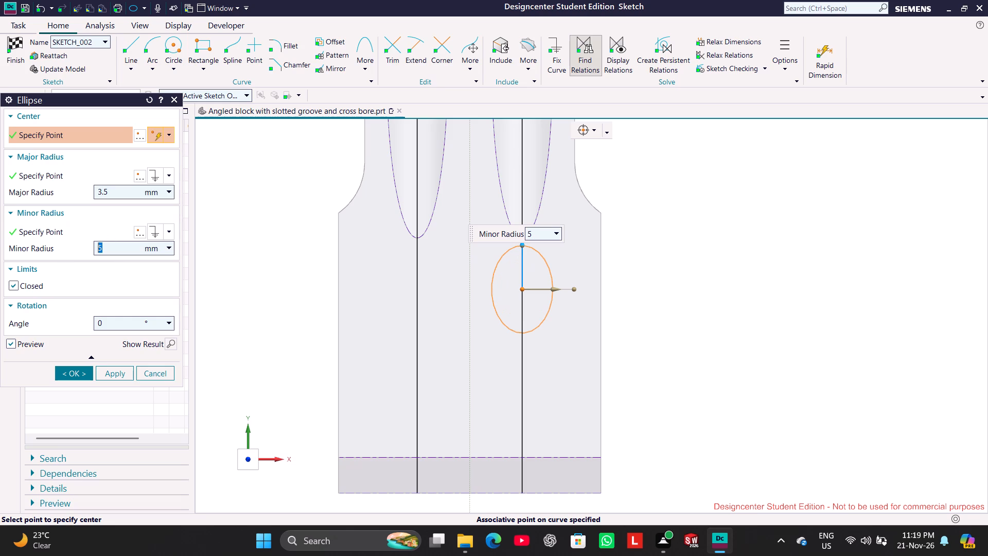
{"action": "key", "text": "7"}
{"action": "key", "text": "Return"}
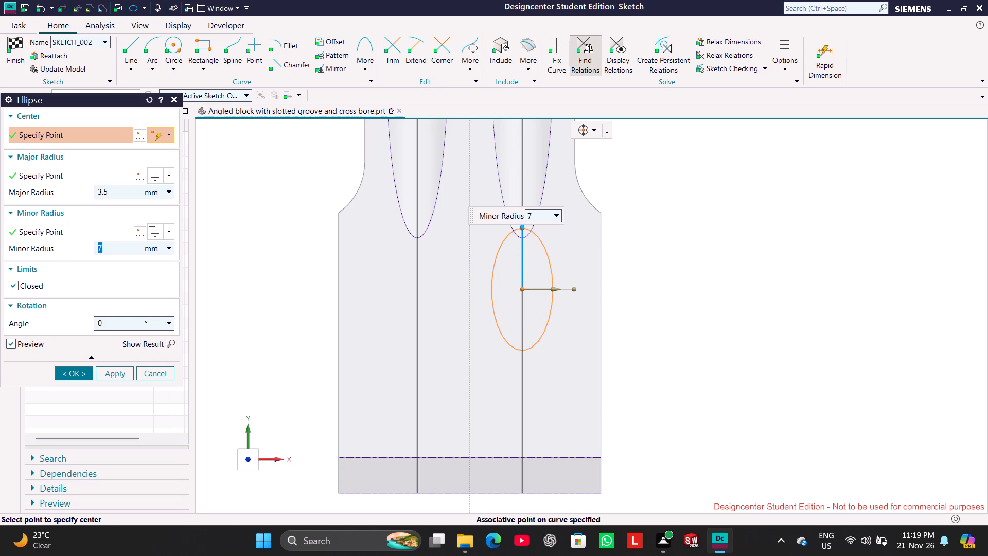
{"action": "key", "text": "6"}
{"action": "key", "text": "Return"}
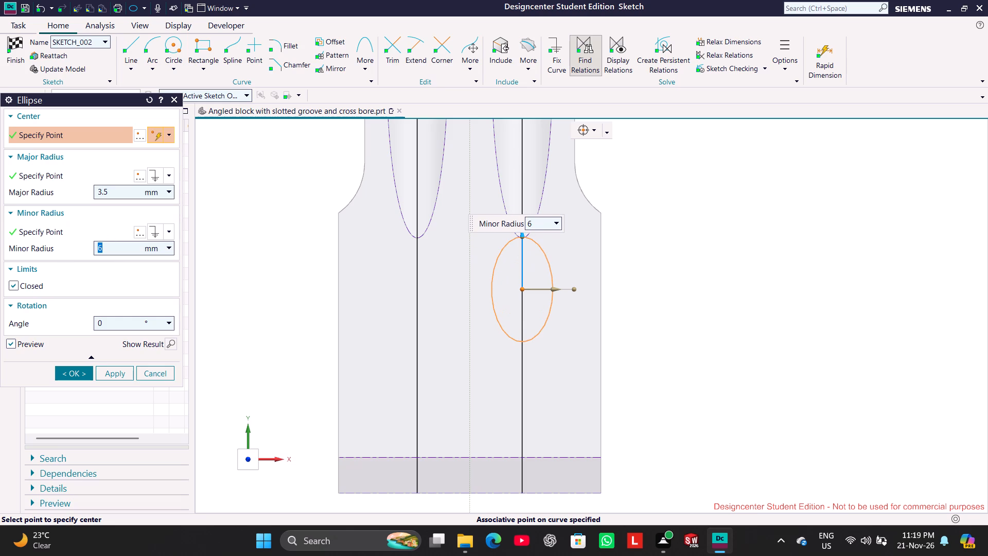
{"action": "left_click", "coordinate": [109, 374]}
Draw a second ellipse with radii 3.5 mm and 6 mm centred on the -X vertical line, slightly nearer the chamfered end than the first.
{"action": "left_click", "coordinate": [767, 341]}
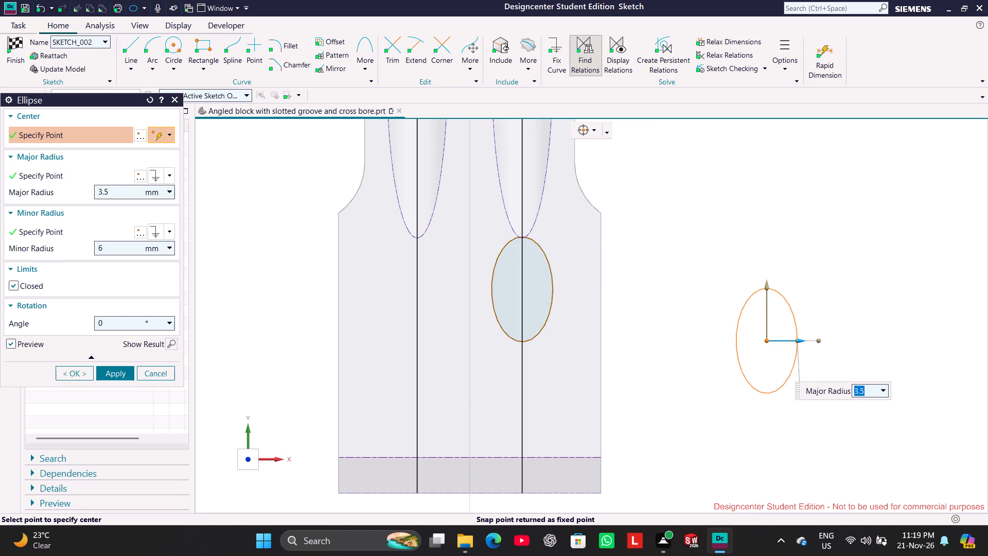
{"action": "left_click_drag", "start_coordinate": [768, 340], "coordinate": [646, 333]}
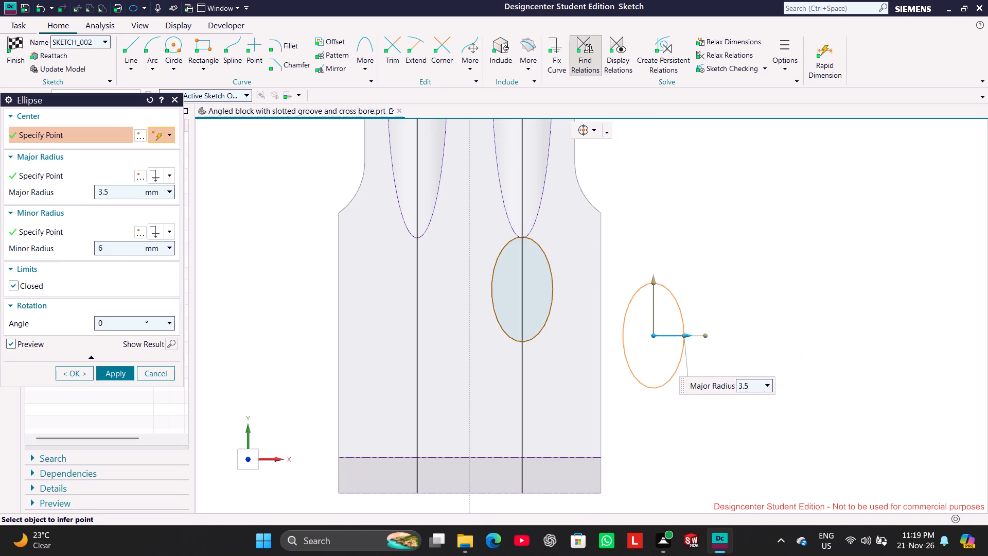
{"action": "left_click_drag", "start_coordinate": [646, 333], "coordinate": [413, 339]}
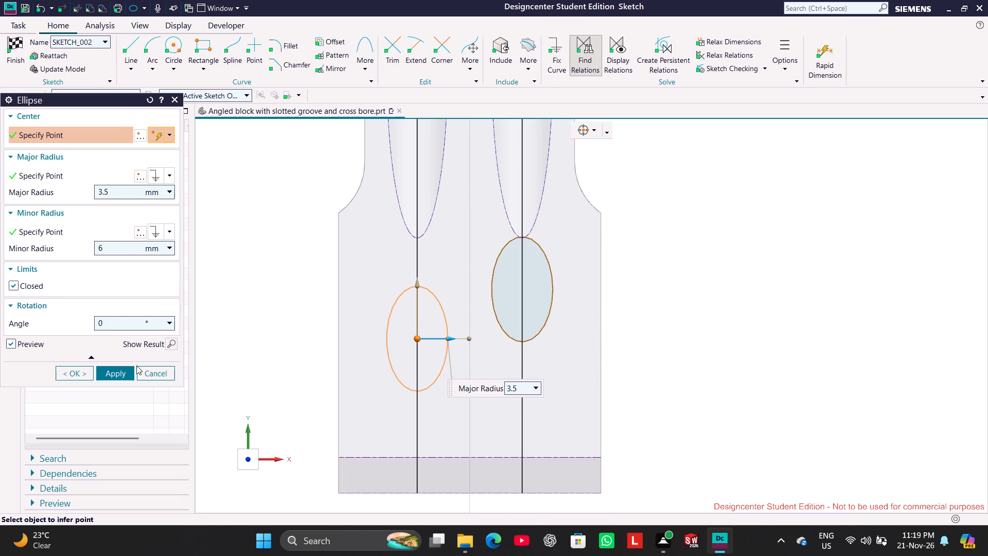
{"action": "left_click", "coordinate": [110, 377]}
{"action": "left_click", "coordinate": [157, 375]}
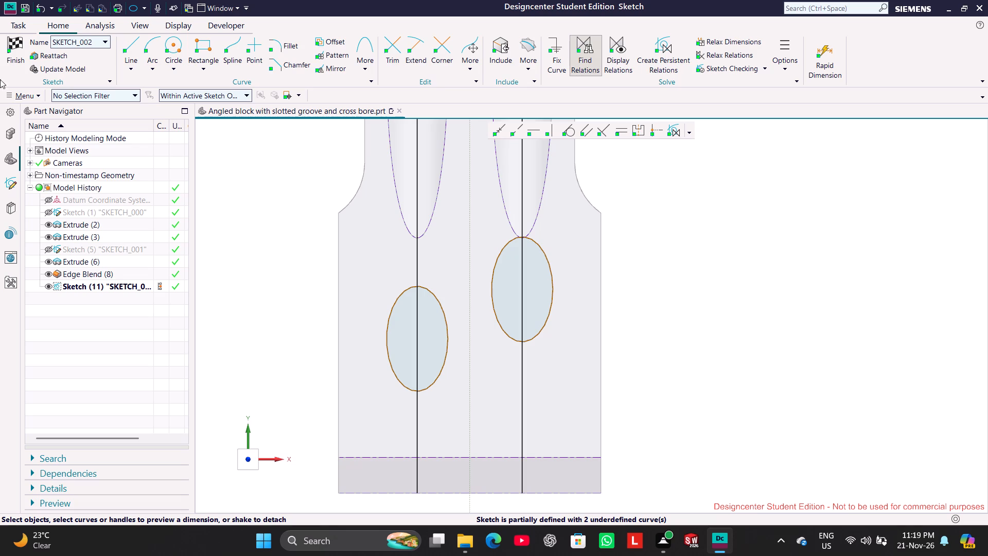
Finish the sketch containing both ellipses and return to modelling.
{"action": "left_click", "coordinate": [20, 50]}
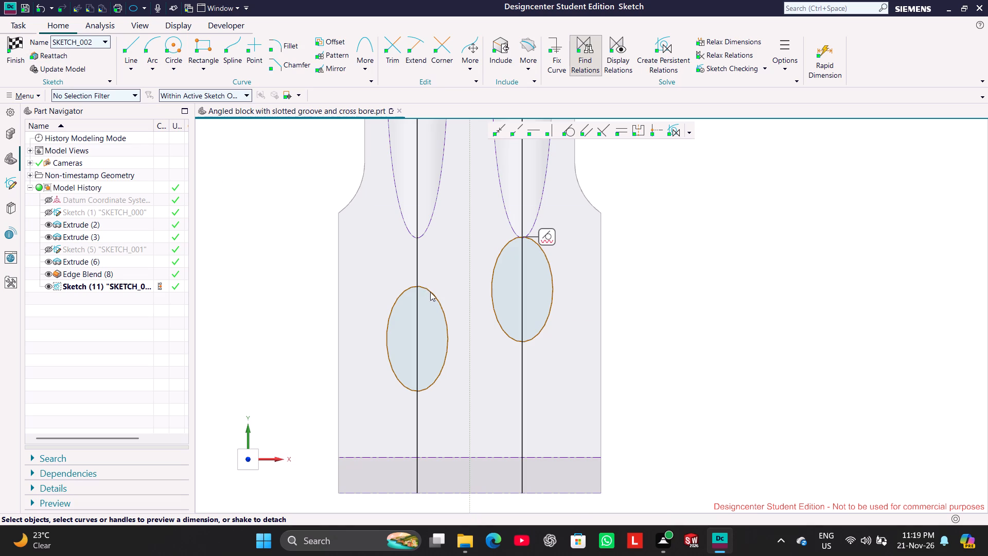
{"action": "left_click", "coordinate": [440, 300]}
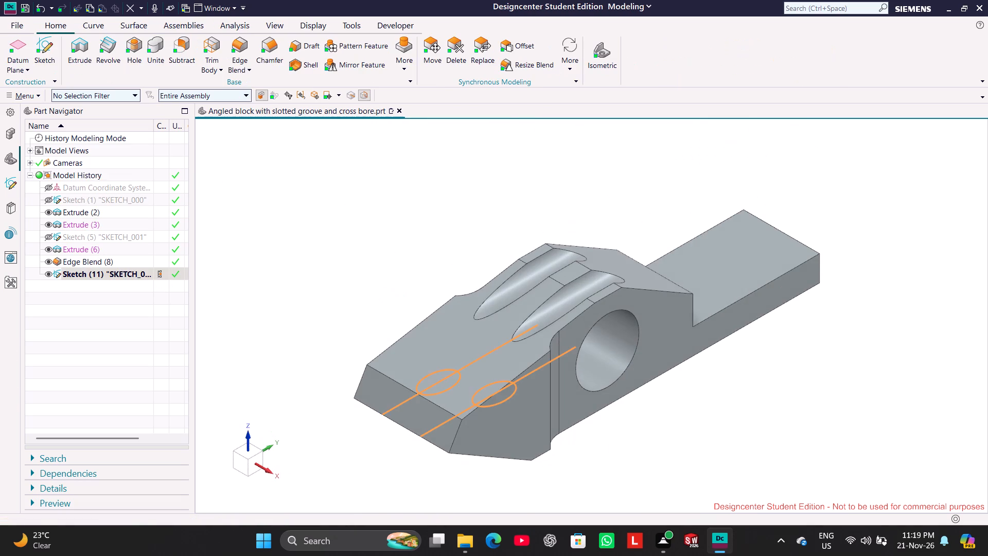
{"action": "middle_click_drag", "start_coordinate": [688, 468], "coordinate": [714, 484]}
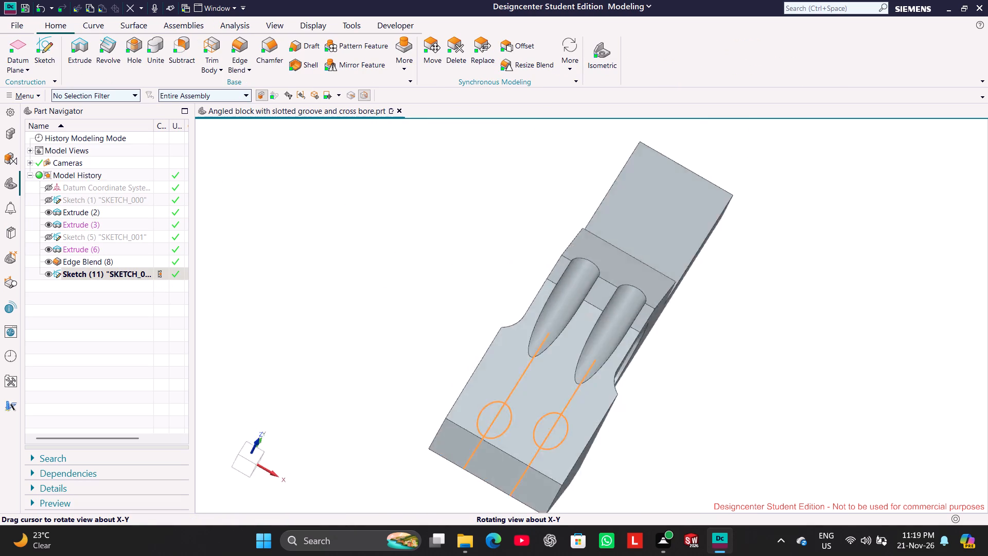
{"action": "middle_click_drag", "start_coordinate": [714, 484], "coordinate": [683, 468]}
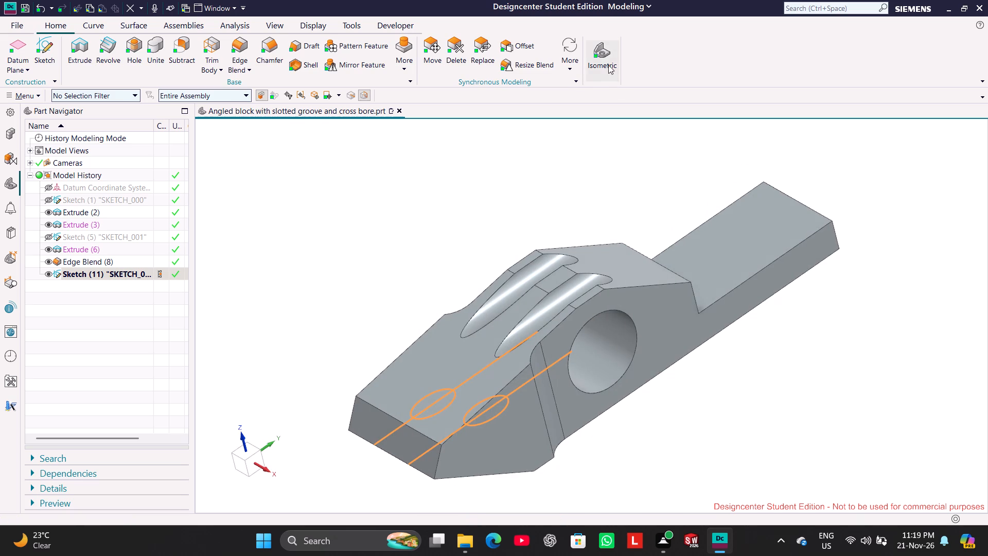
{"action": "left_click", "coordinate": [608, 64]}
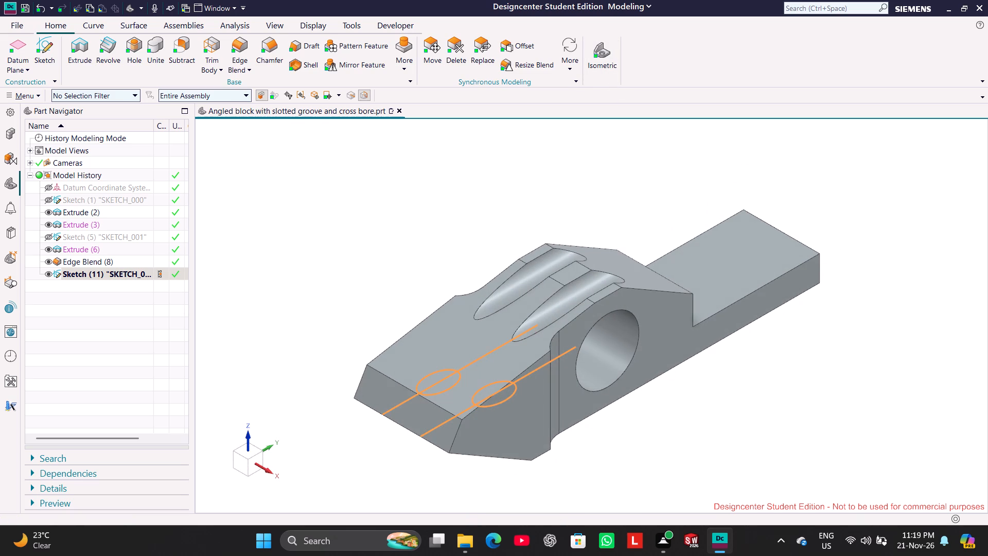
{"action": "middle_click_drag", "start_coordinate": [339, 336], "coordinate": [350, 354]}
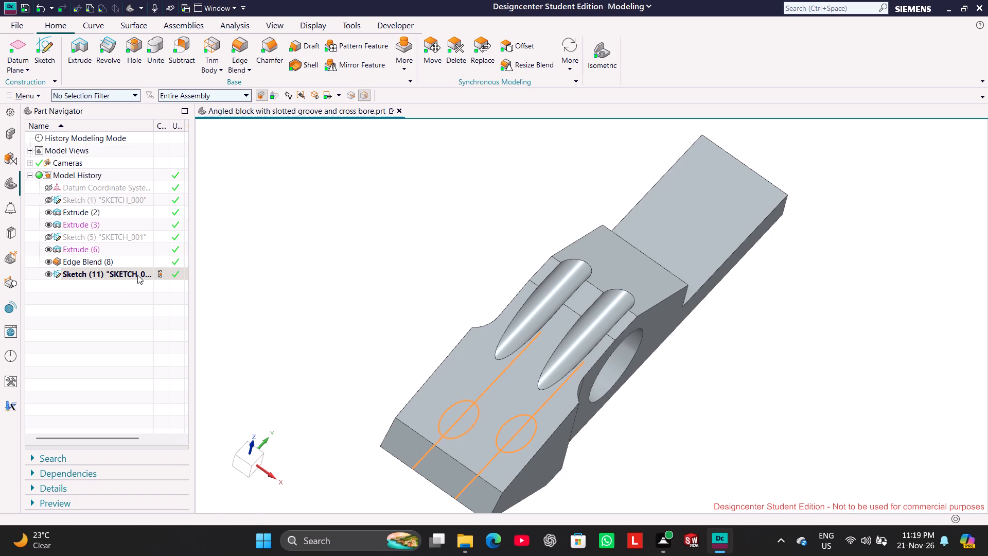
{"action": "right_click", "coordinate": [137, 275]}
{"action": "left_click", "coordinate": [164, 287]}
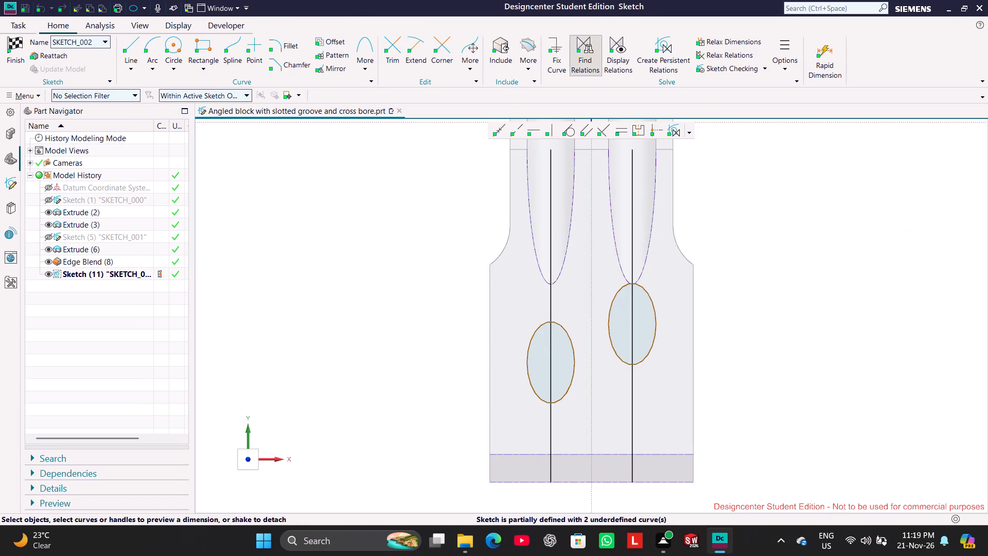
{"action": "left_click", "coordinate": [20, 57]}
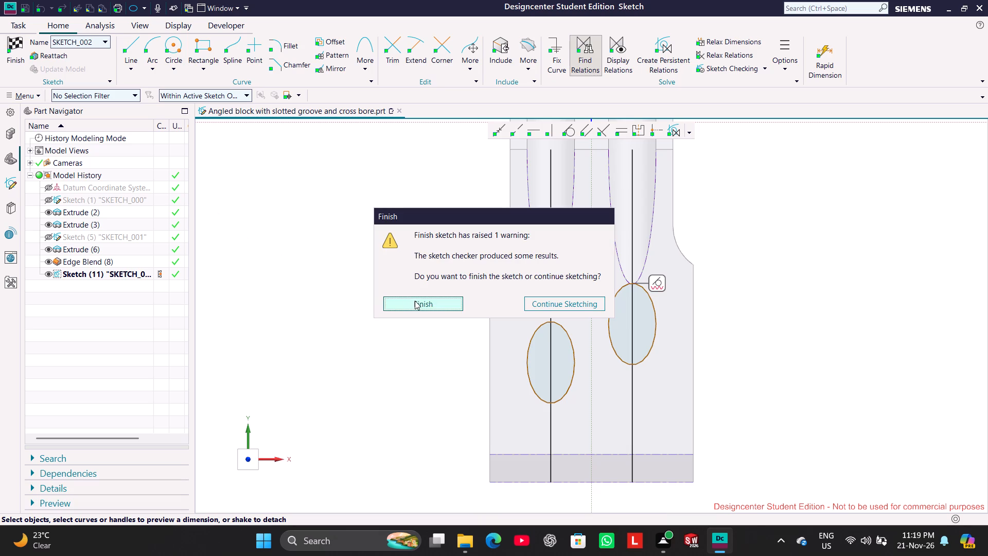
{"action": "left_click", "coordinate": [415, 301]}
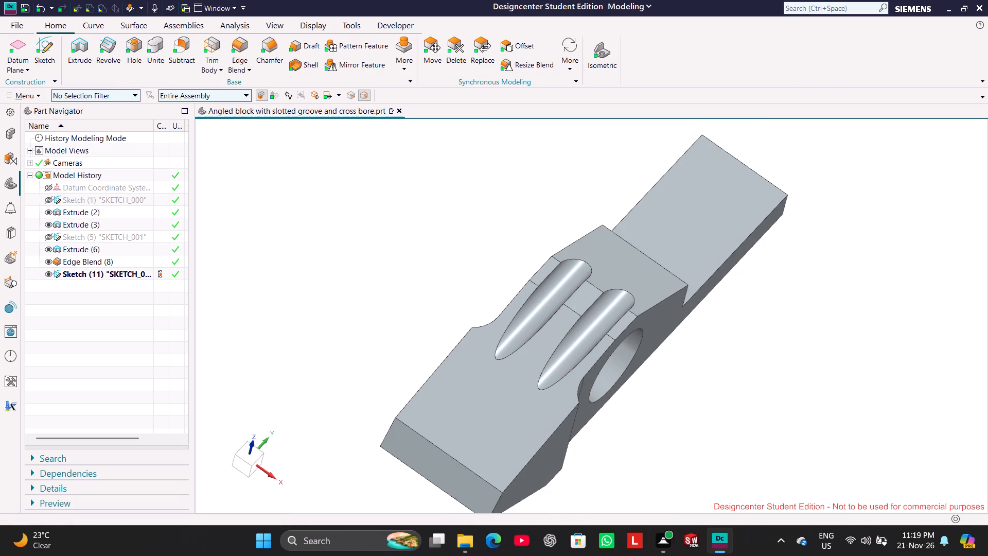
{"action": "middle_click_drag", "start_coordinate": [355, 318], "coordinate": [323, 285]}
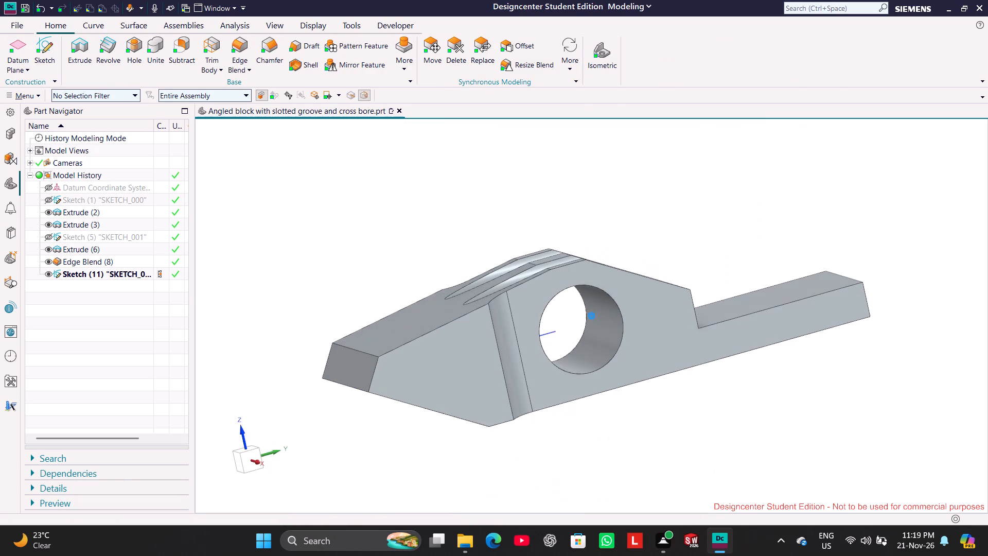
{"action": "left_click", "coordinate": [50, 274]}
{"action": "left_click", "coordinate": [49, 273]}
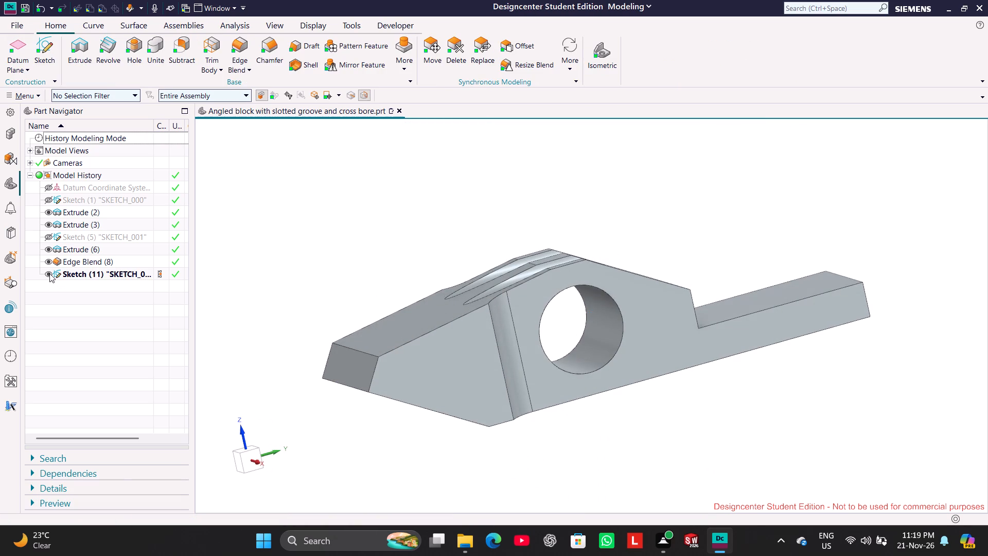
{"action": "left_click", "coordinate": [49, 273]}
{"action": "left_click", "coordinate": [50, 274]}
Extrude both elliptical profiles as a subtraction from the block, with the start limit Through All and the end distance 60 mm.
{"action": "middle_click_drag", "start_coordinate": [199, 281], "coordinate": [219, 308]}
{"action": "right_click", "coordinate": [143, 274]}
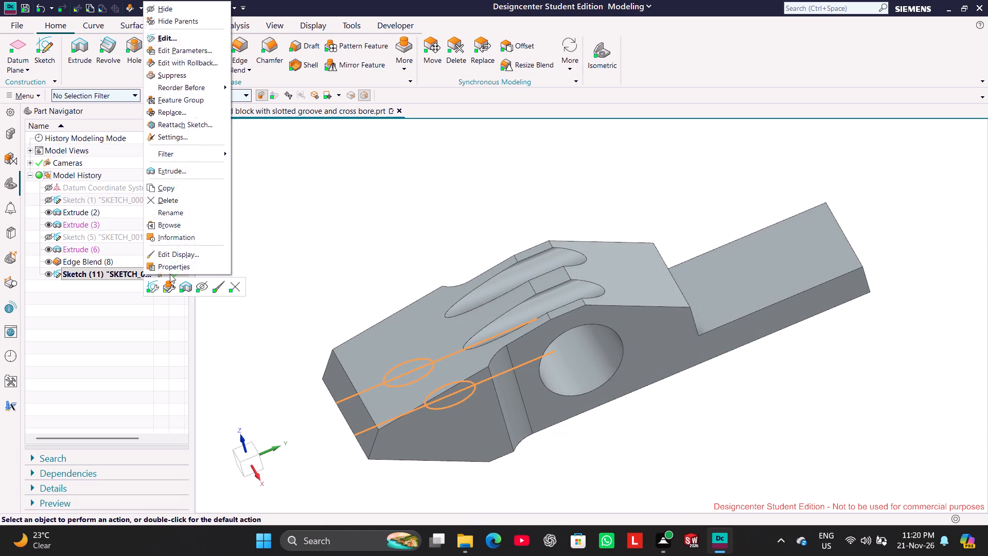
{"action": "left_click", "coordinate": [187, 287]}
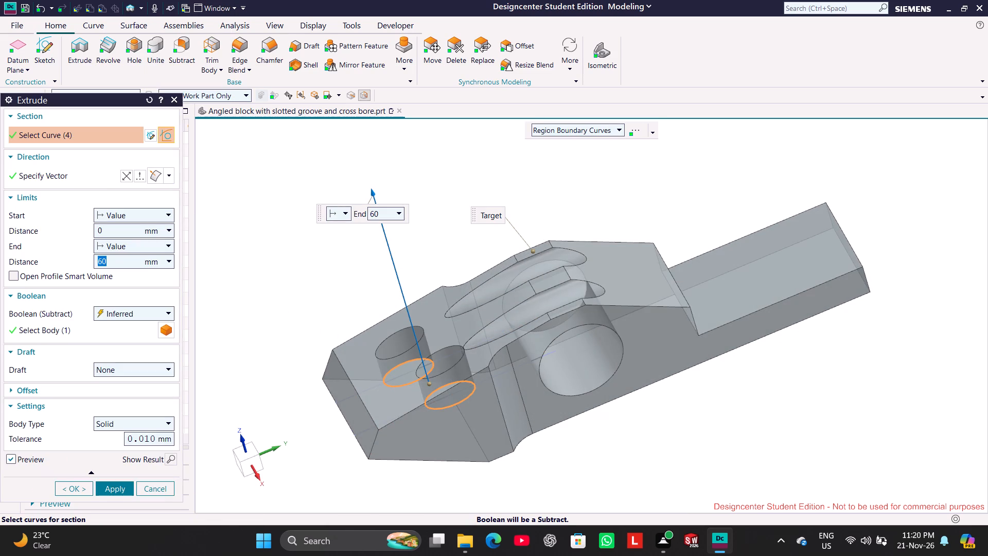
{"action": "left_click", "coordinate": [168, 214]}
{"action": "left_click", "coordinate": [152, 297]}
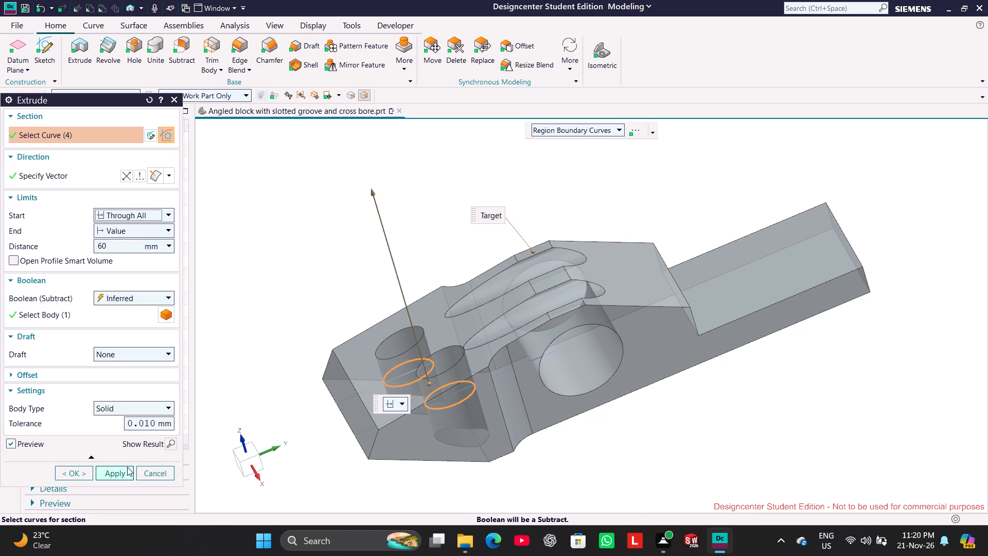
{"action": "left_click", "coordinate": [126, 468]}
{"action": "left_click", "coordinate": [163, 472]}
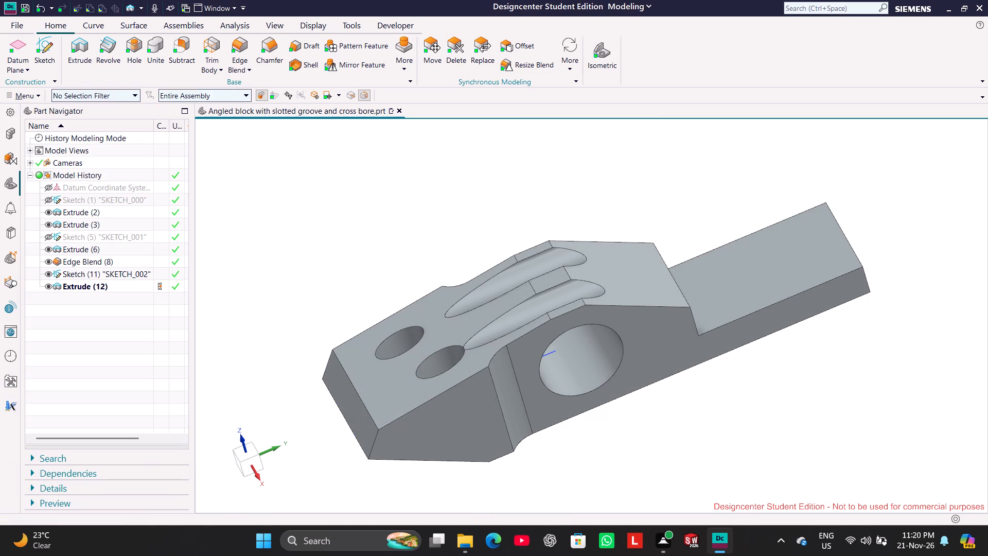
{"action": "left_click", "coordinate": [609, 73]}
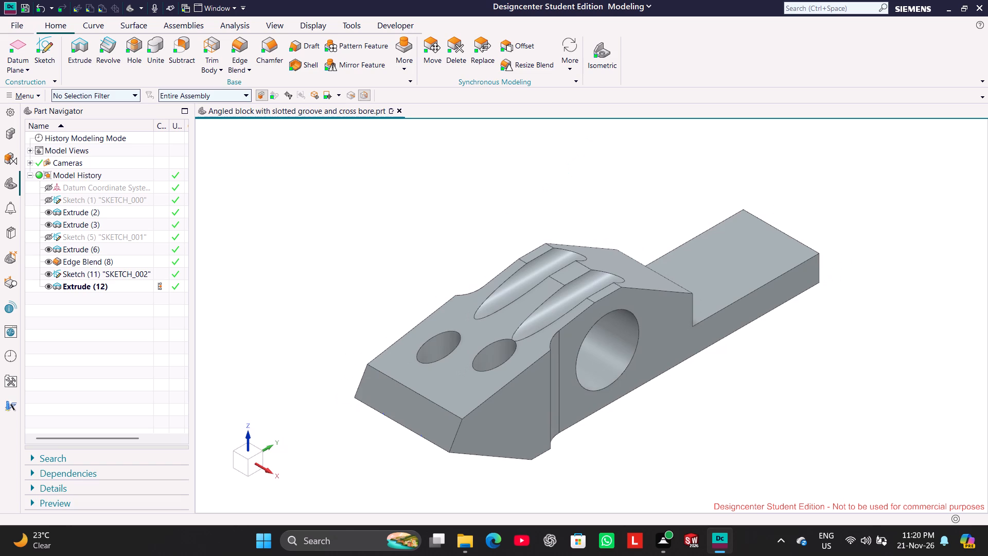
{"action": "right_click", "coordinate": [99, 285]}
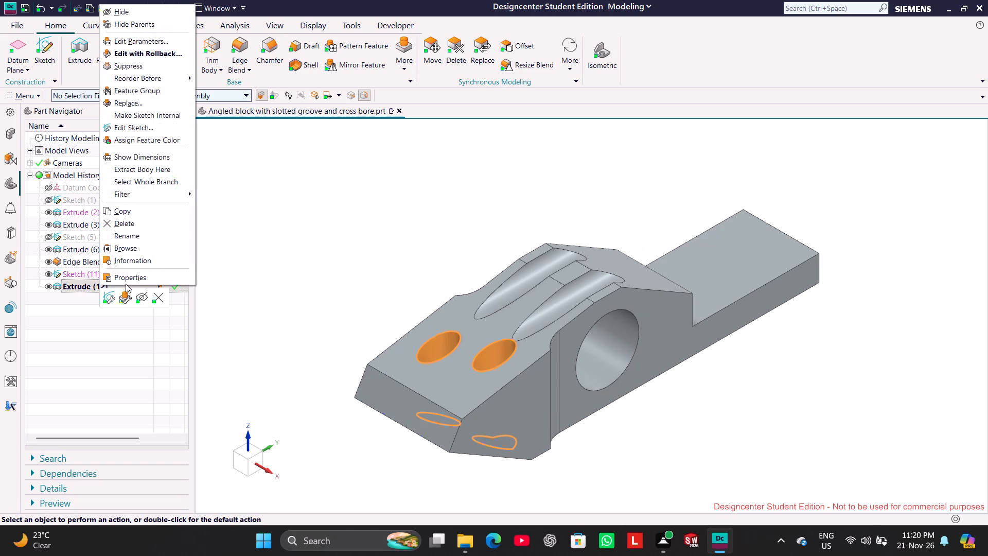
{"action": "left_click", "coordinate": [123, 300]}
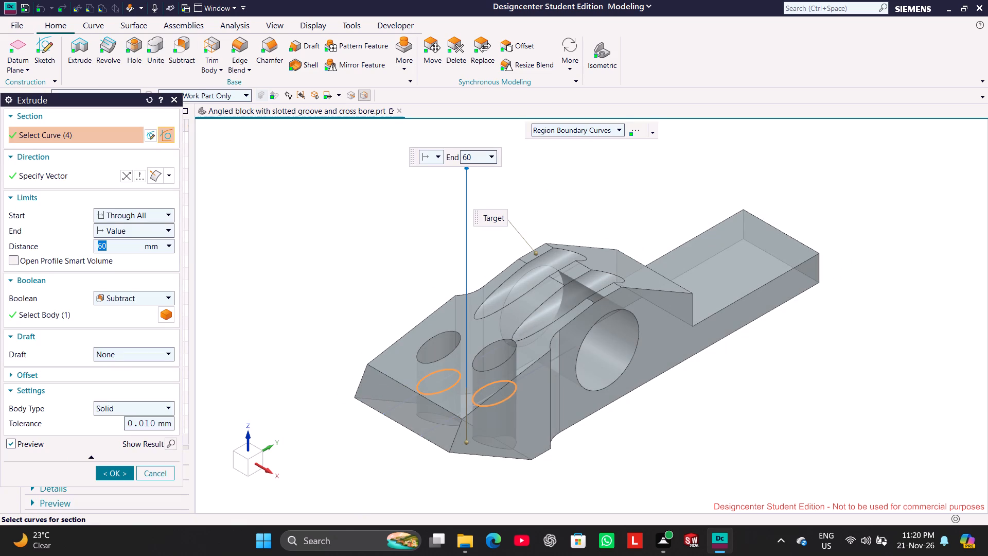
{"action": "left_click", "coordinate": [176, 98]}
Reopen the ellipse sketch with rollback and move the +X ellipse along its vertical line so it overlaps the groove's tip.
{"action": "right_click", "coordinate": [96, 275]}
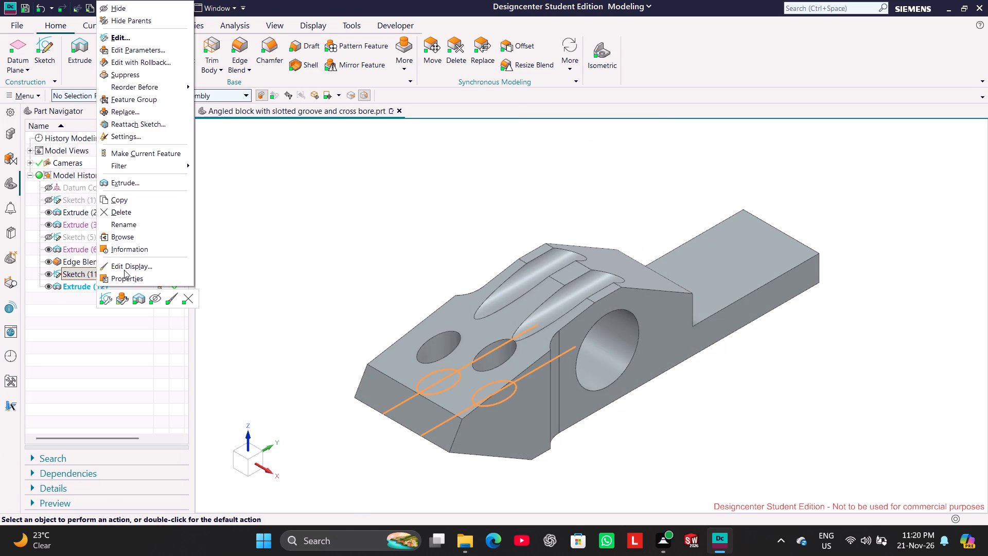
{"action": "left_click", "coordinate": [122, 302]}
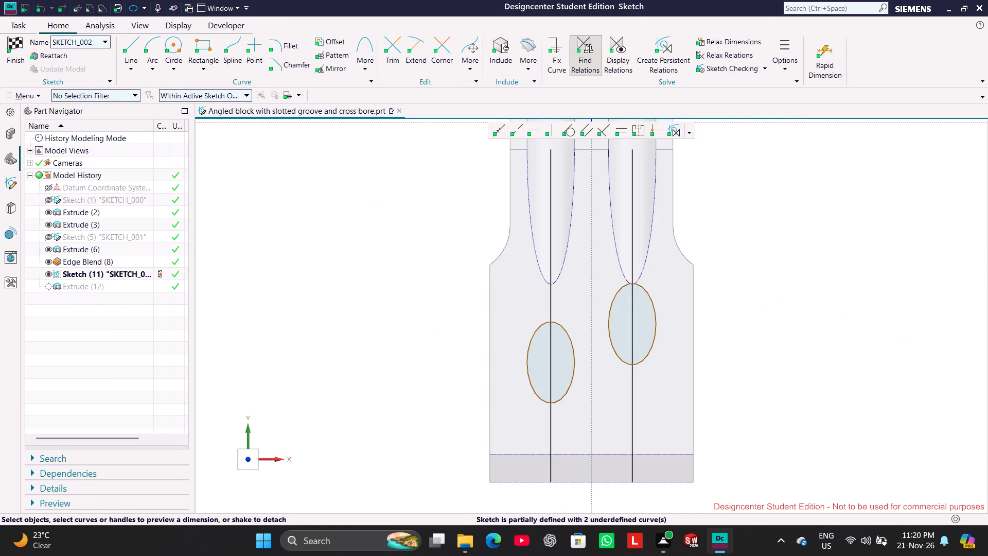
{"action": "left_click", "coordinate": [659, 324]}
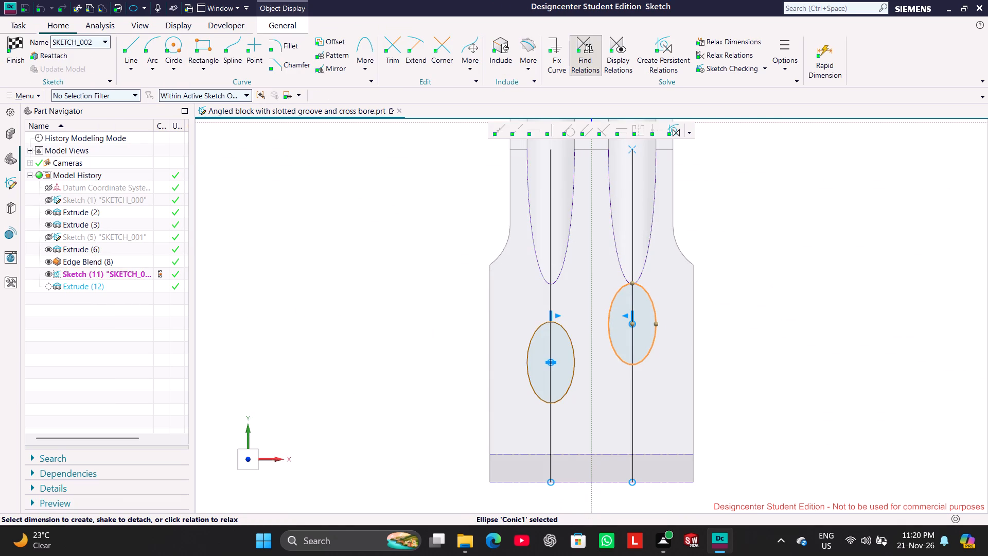
{"action": "left_click", "coordinate": [656, 334]}
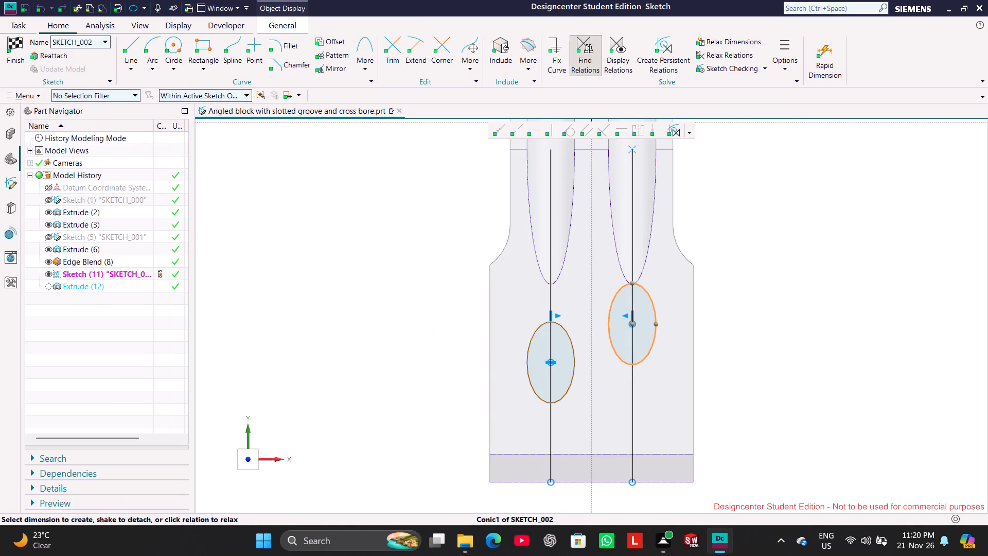
{"action": "left_click", "coordinate": [753, 269]}
{"action": "left_click", "coordinate": [649, 306]}
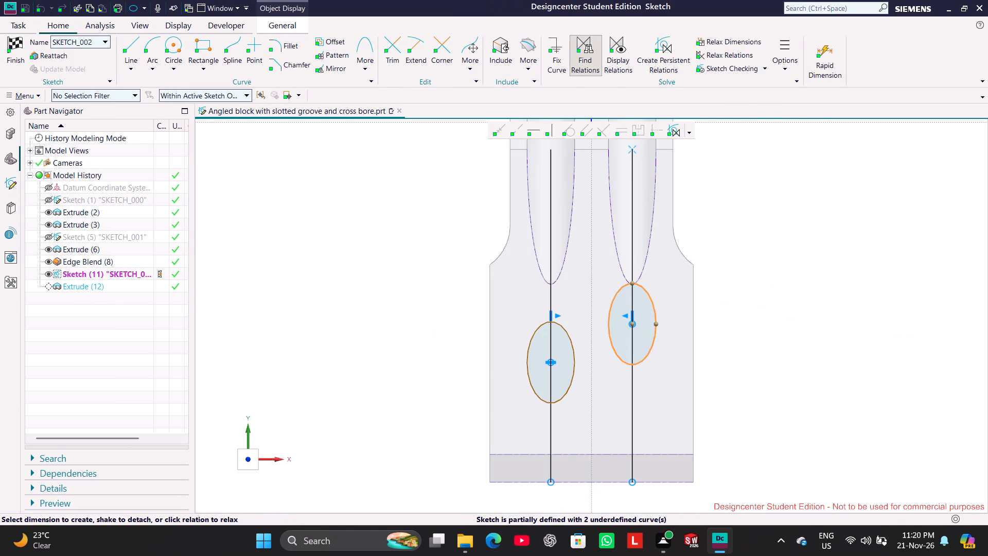
{"action": "left_click_drag", "start_coordinate": [649, 306], "coordinate": [664, 290]}
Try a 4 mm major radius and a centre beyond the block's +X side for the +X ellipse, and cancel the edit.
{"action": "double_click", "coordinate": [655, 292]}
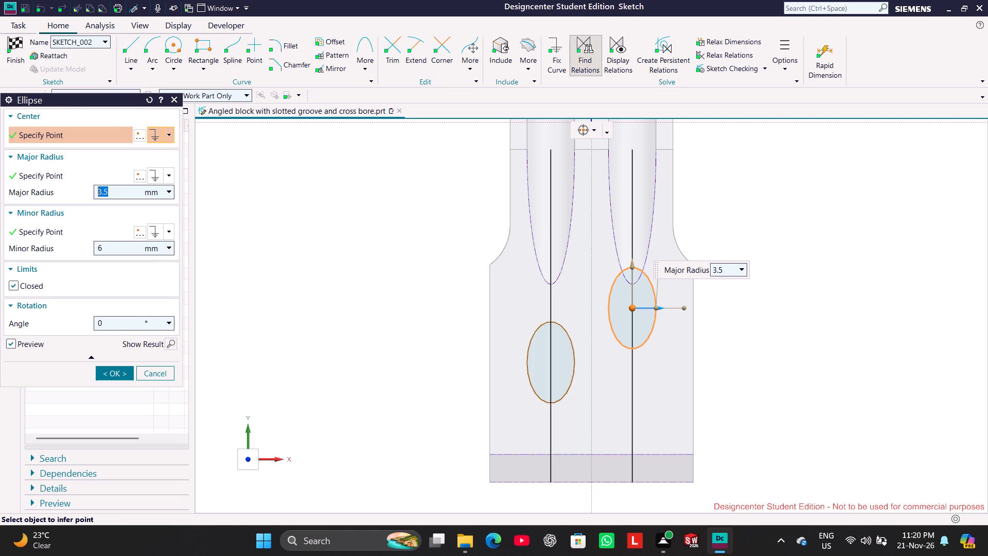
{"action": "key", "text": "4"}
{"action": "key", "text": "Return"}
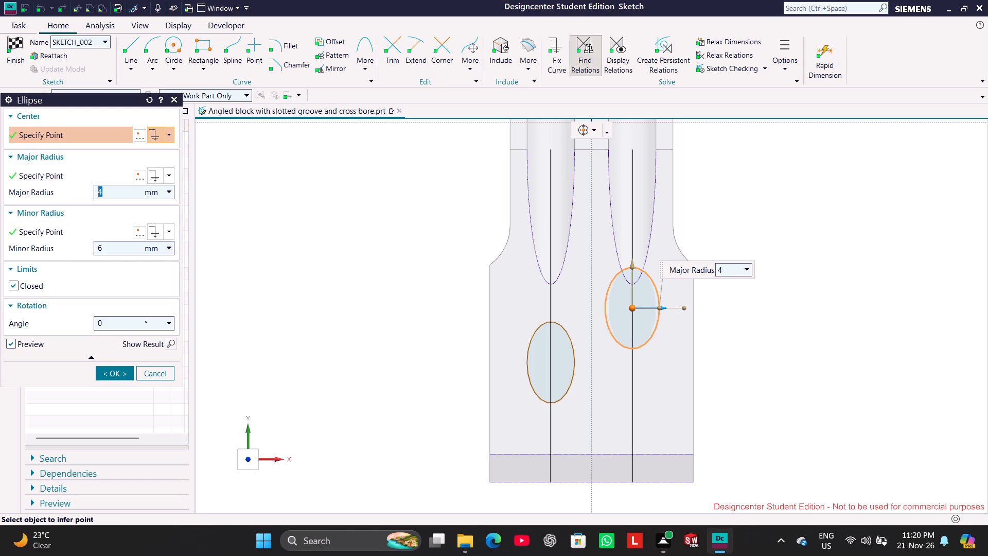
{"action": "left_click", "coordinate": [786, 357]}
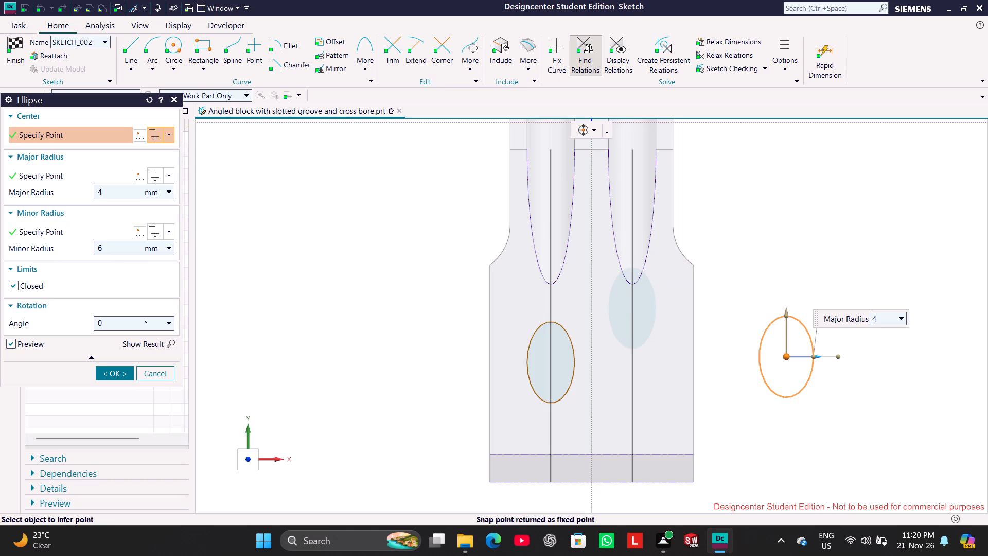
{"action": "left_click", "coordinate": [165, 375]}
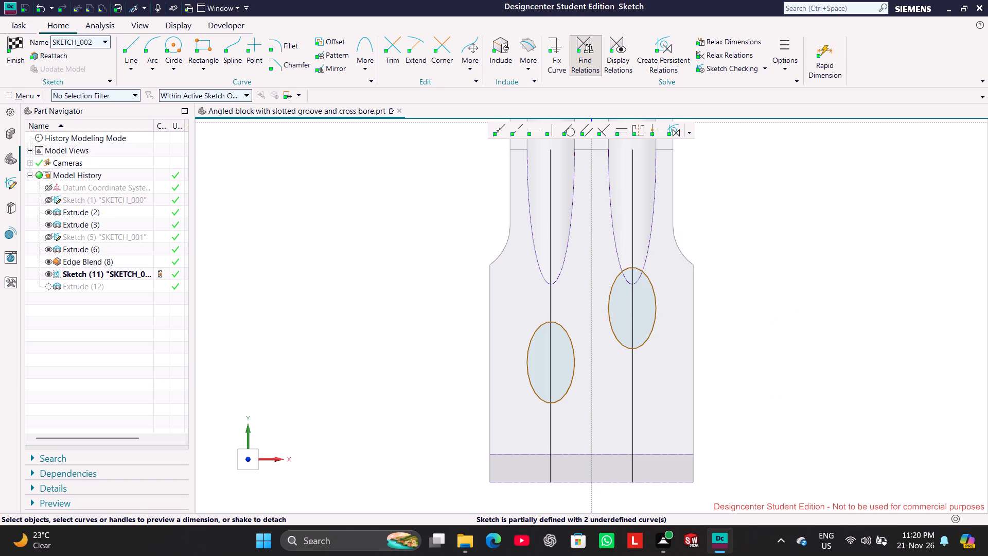
Move the +X ellipse further along its vertical line into the groove.
{"action": "left_click", "coordinate": [657, 314]}
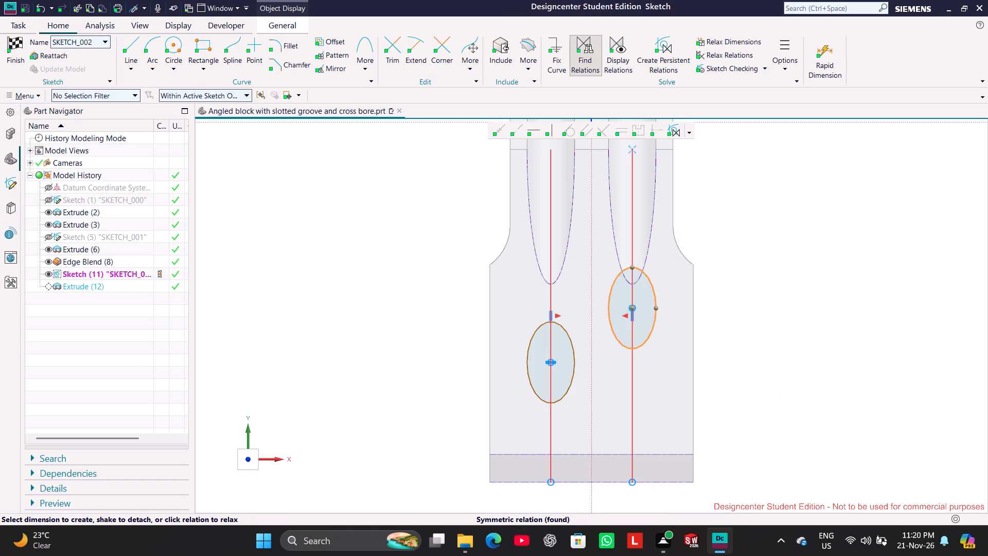
{"action": "left_click_drag", "start_coordinate": [627, 317], "coordinate": [625, 351]}
{"action": "left_click_drag", "start_coordinate": [652, 336], "coordinate": [661, 357]}
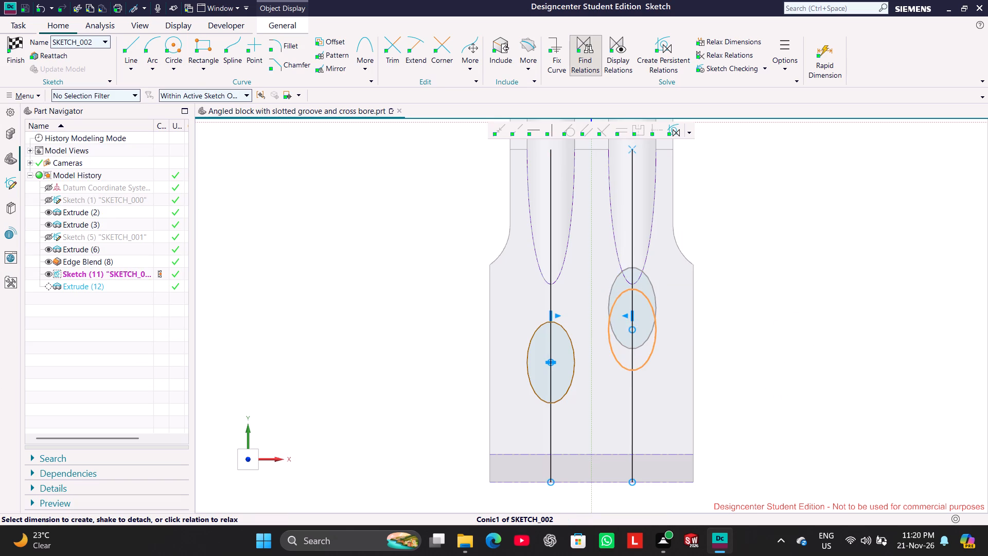
{"action": "left_click_drag", "start_coordinate": [661, 357], "coordinate": [666, 321]}
{"action": "left_click", "coordinate": [760, 225]}
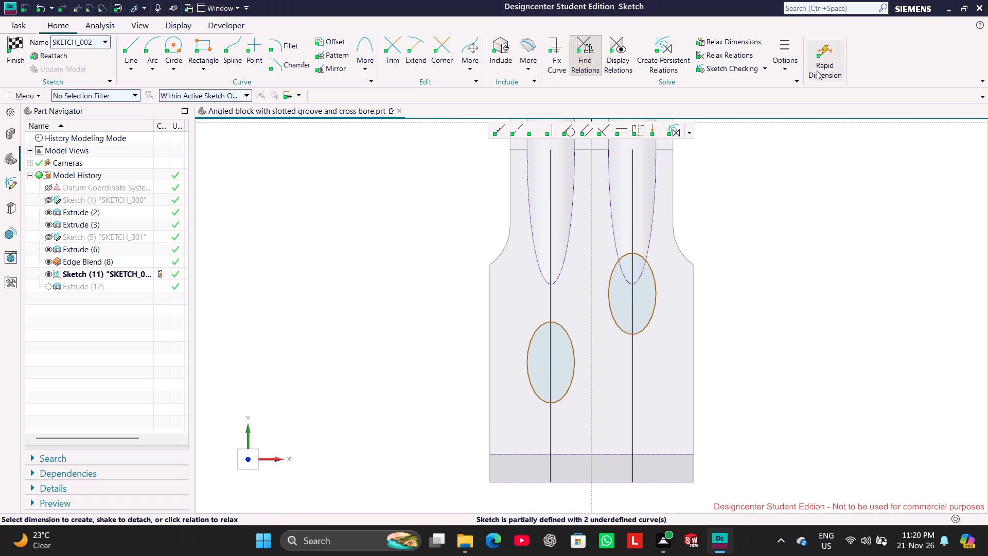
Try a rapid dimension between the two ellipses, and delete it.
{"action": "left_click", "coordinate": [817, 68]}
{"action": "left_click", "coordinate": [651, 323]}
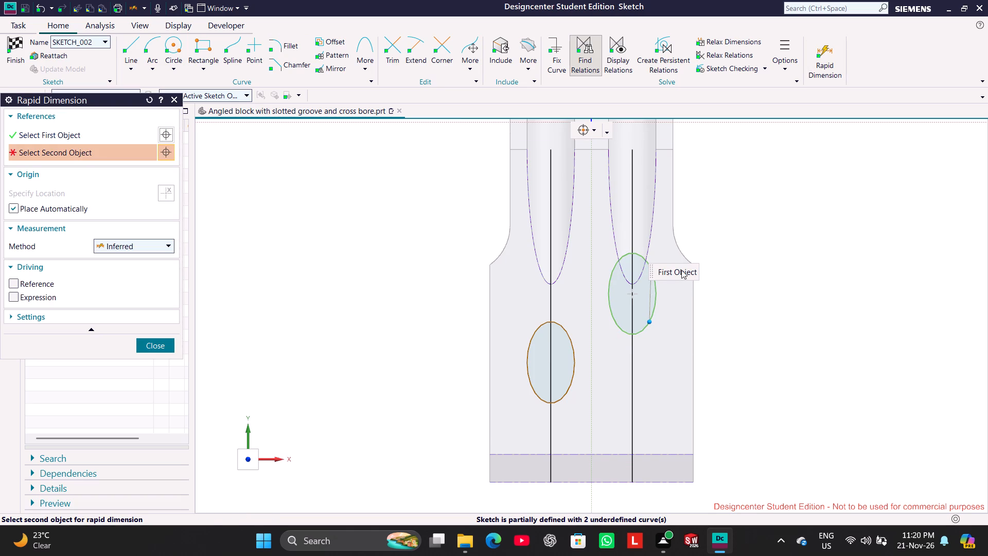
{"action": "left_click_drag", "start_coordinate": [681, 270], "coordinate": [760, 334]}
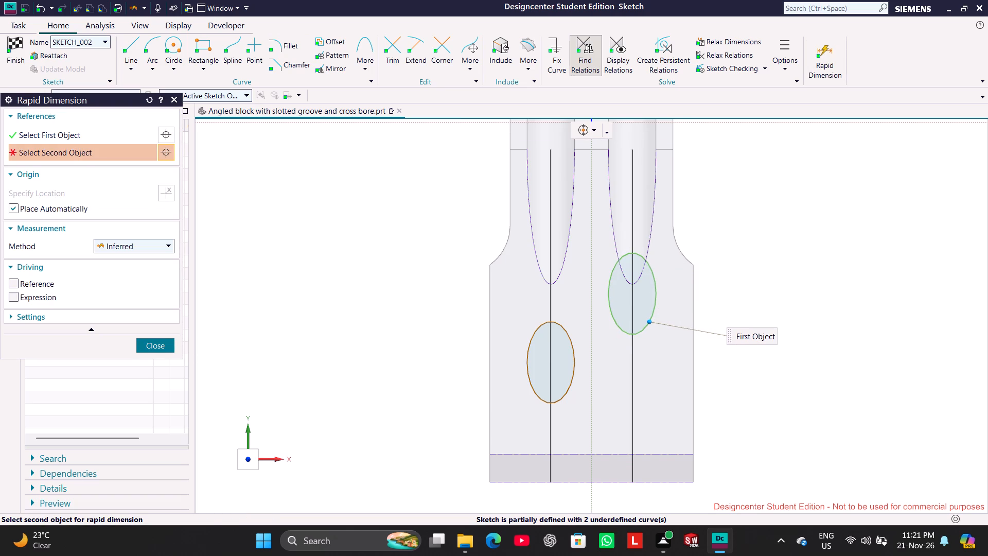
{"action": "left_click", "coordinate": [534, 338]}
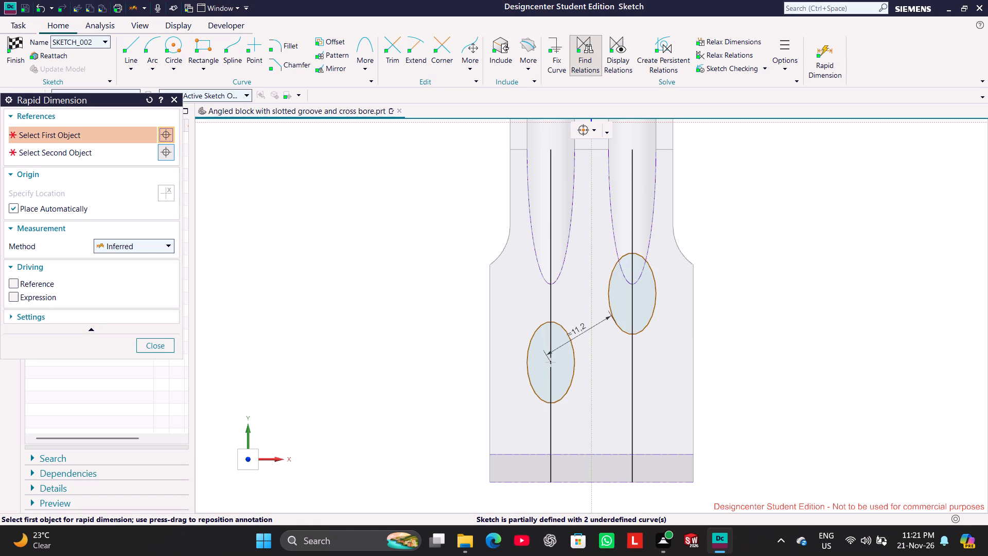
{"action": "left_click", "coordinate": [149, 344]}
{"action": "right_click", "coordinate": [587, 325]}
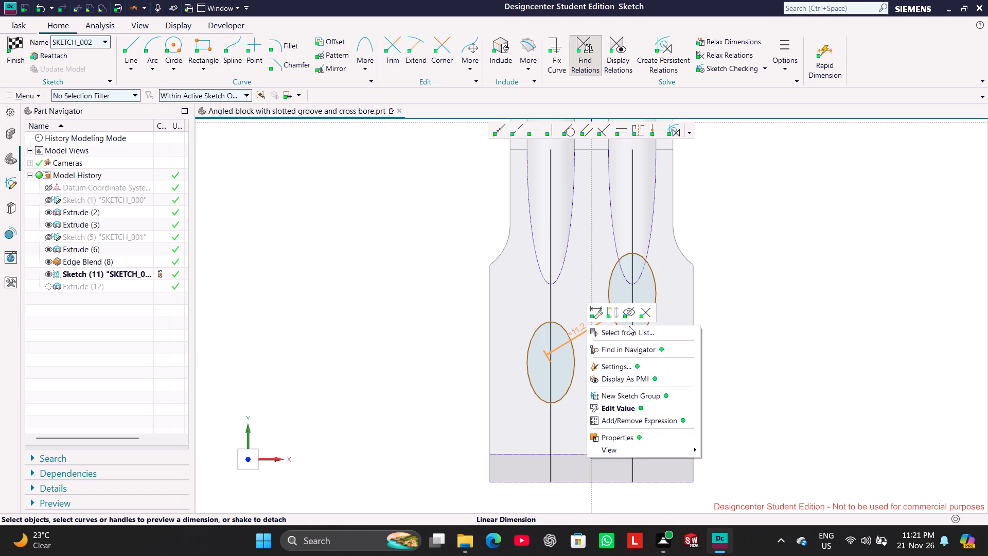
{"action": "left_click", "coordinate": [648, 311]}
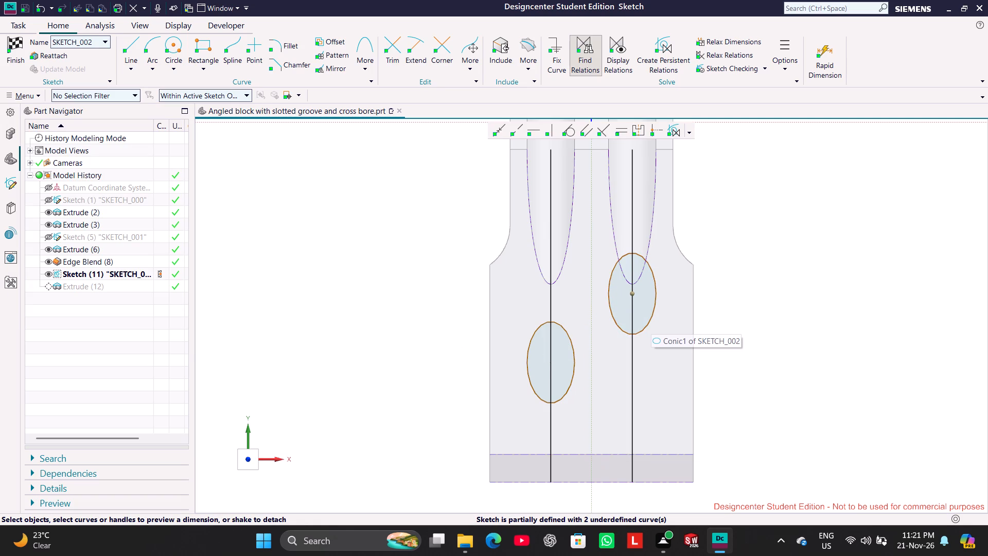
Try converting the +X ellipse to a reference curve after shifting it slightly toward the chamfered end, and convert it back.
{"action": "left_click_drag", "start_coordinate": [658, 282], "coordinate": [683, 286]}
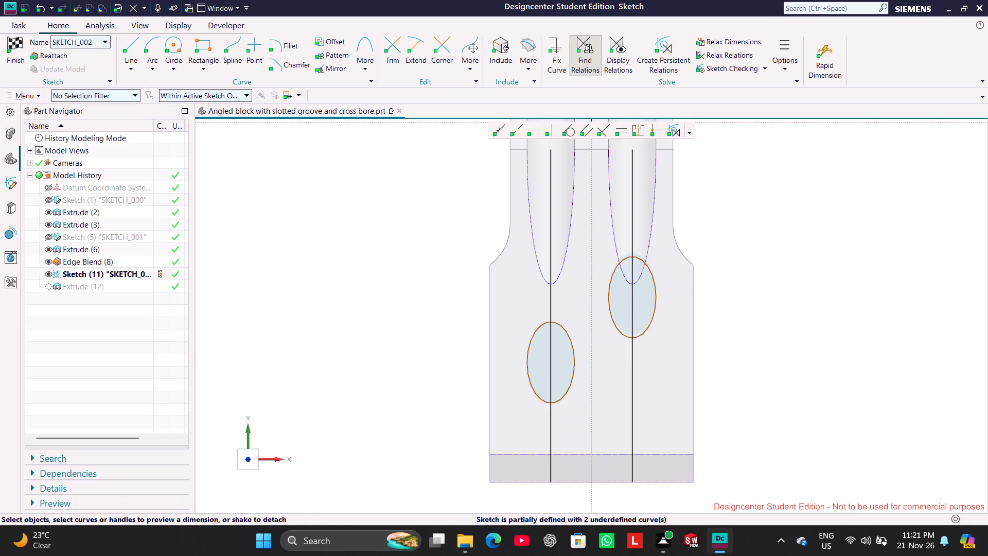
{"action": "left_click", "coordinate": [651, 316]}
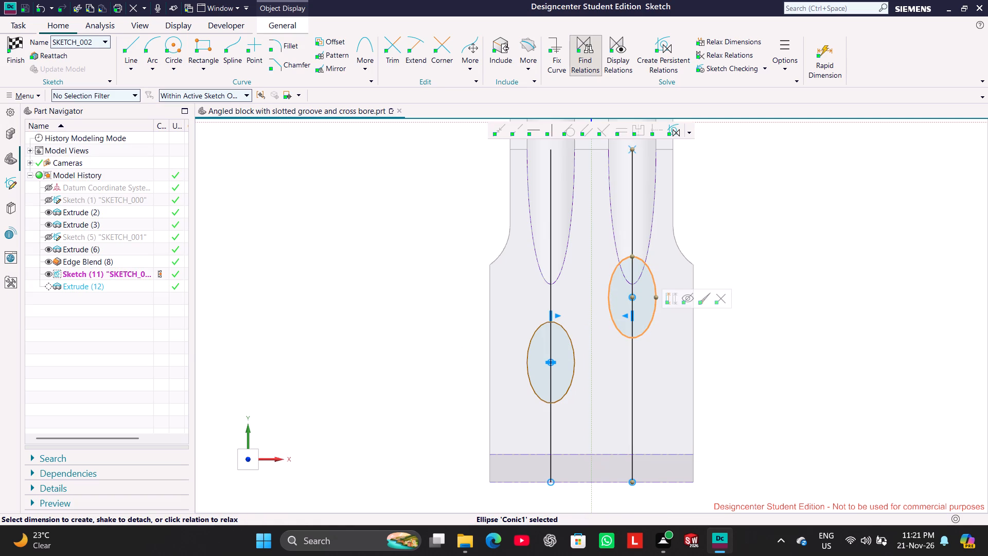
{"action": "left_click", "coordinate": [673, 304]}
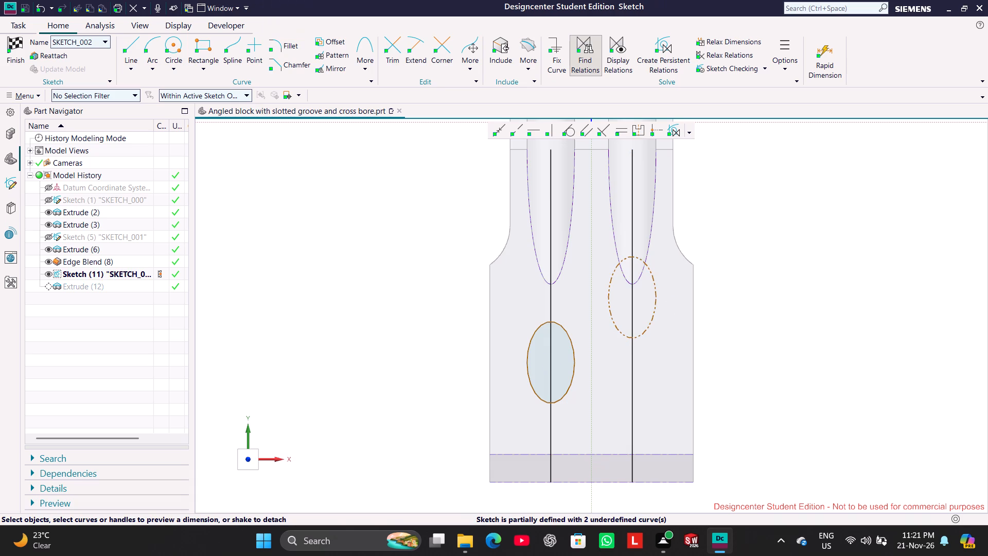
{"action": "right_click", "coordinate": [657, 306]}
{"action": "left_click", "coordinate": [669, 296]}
Move the +X ellipse slightly further into the groove along its vertical line.
{"action": "left_click_drag", "start_coordinate": [651, 324], "coordinate": [654, 325]}
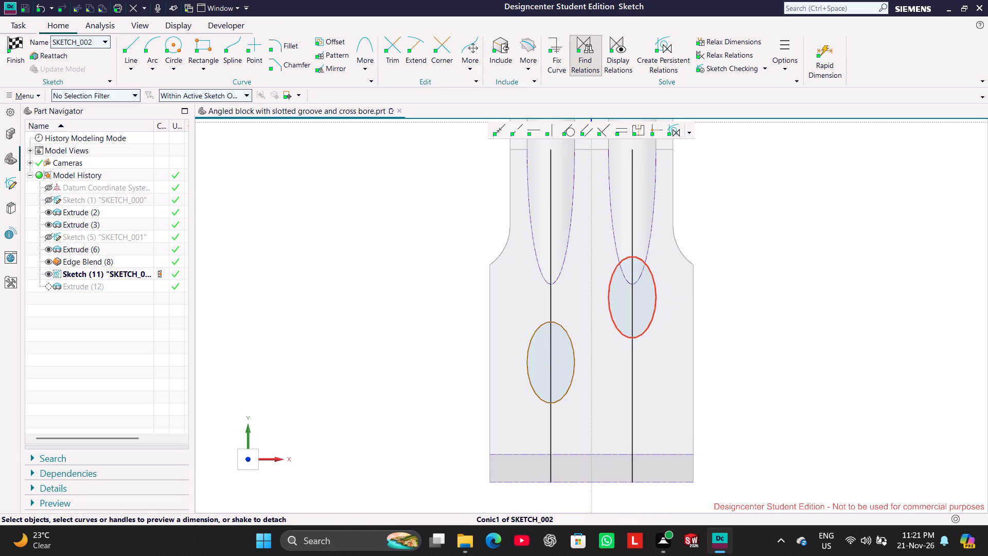
{"action": "left_click_drag", "start_coordinate": [654, 325], "coordinate": [664, 321]}
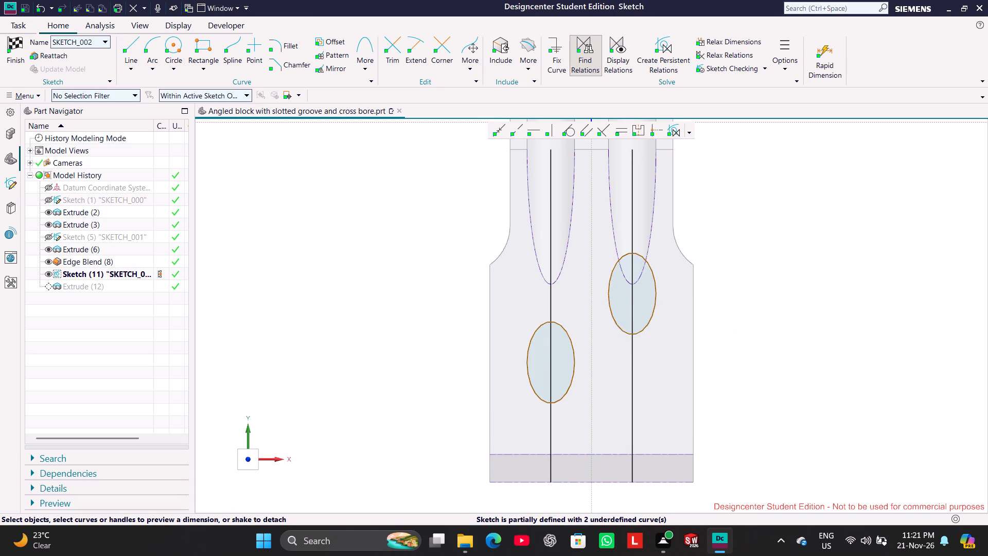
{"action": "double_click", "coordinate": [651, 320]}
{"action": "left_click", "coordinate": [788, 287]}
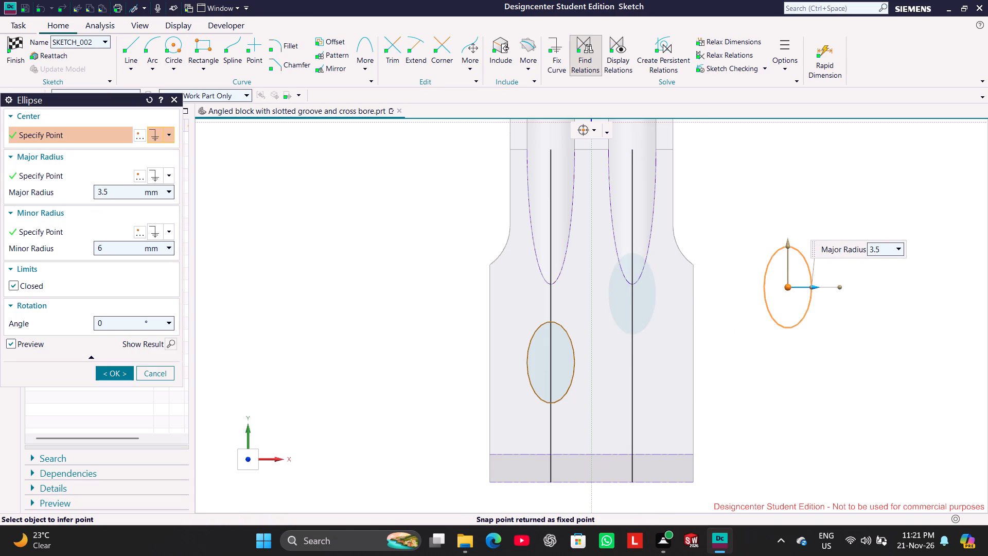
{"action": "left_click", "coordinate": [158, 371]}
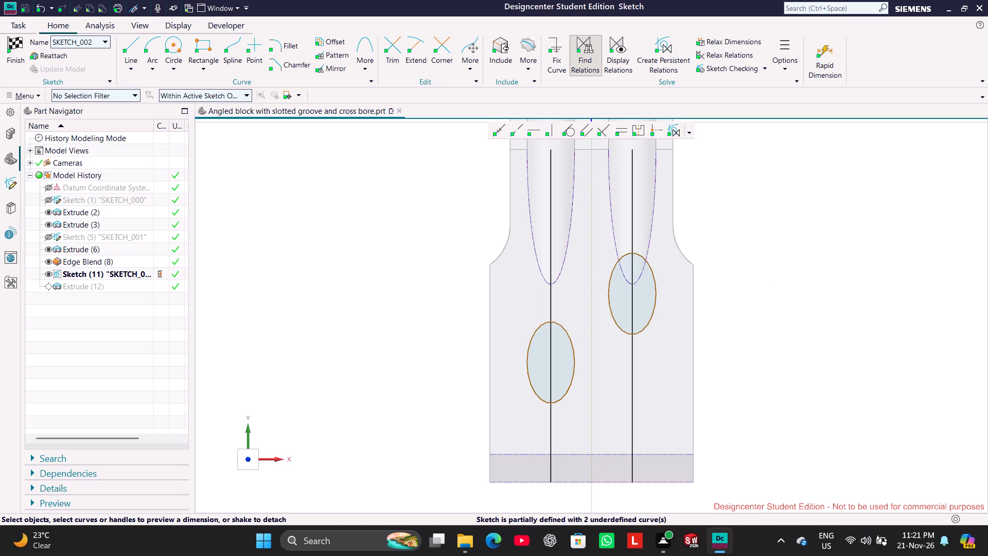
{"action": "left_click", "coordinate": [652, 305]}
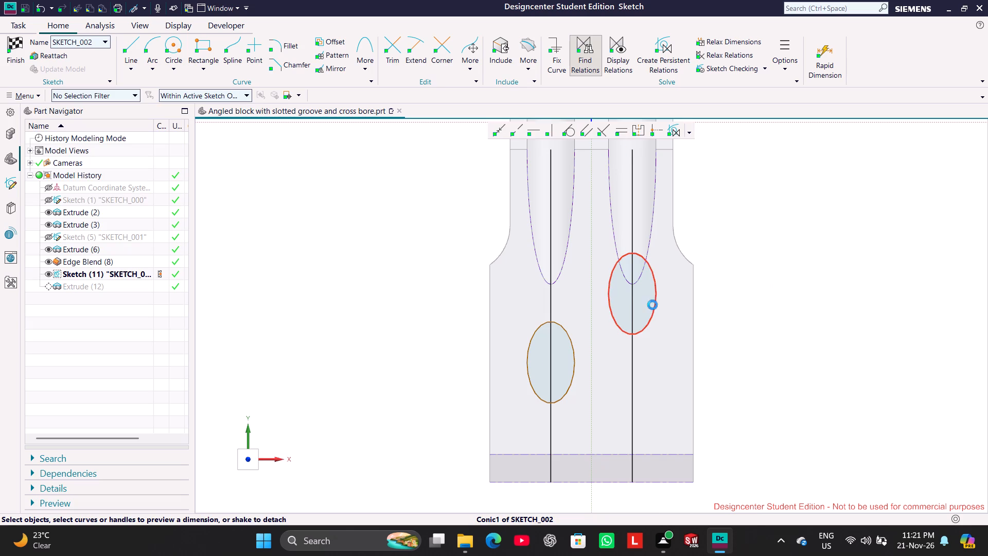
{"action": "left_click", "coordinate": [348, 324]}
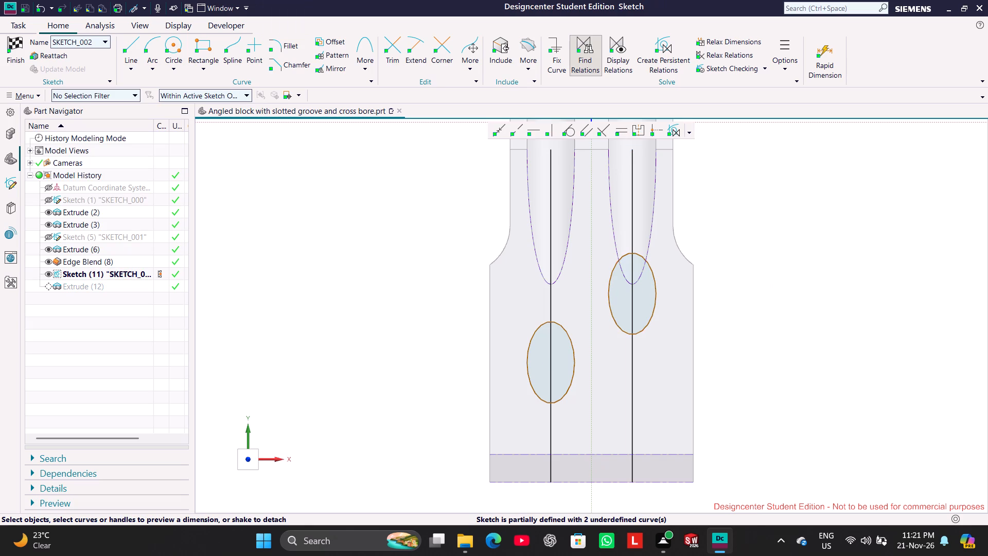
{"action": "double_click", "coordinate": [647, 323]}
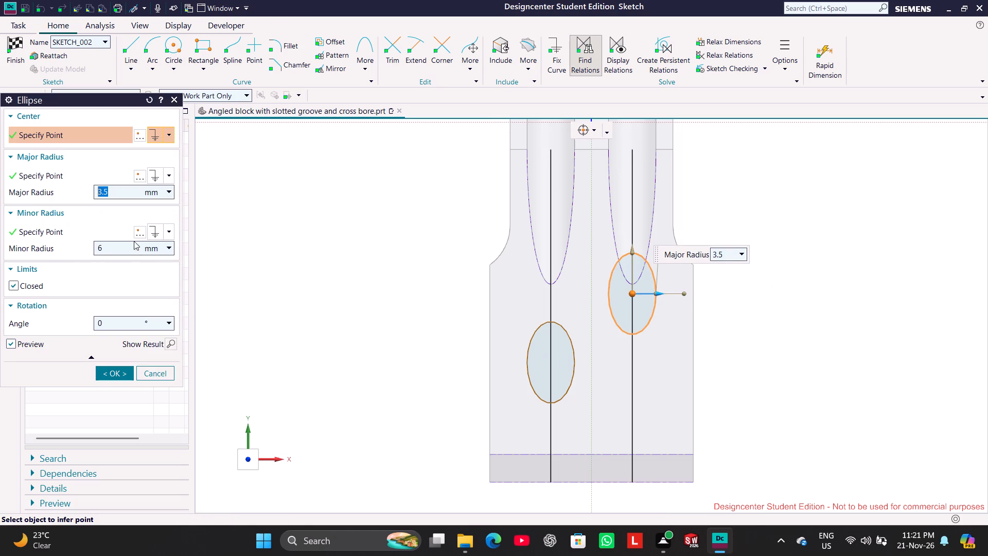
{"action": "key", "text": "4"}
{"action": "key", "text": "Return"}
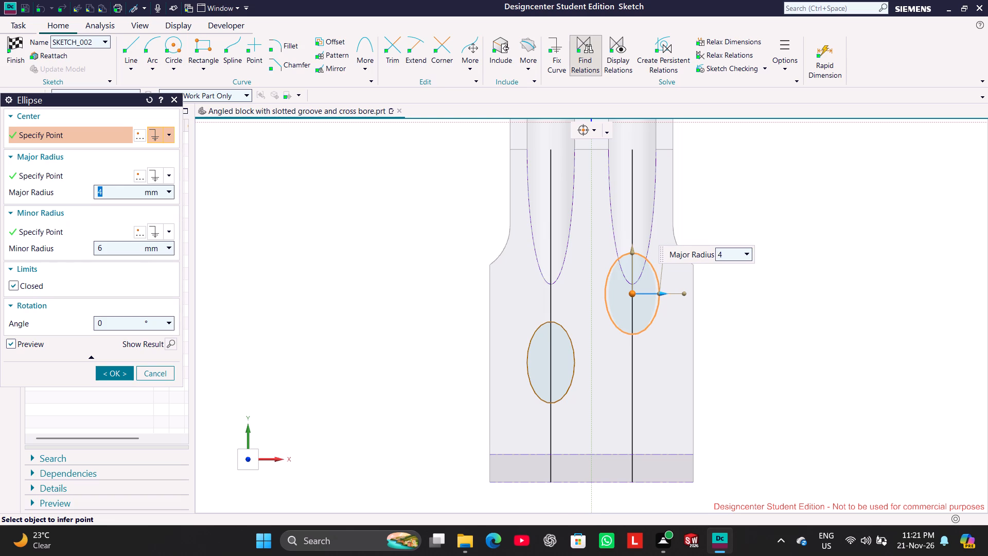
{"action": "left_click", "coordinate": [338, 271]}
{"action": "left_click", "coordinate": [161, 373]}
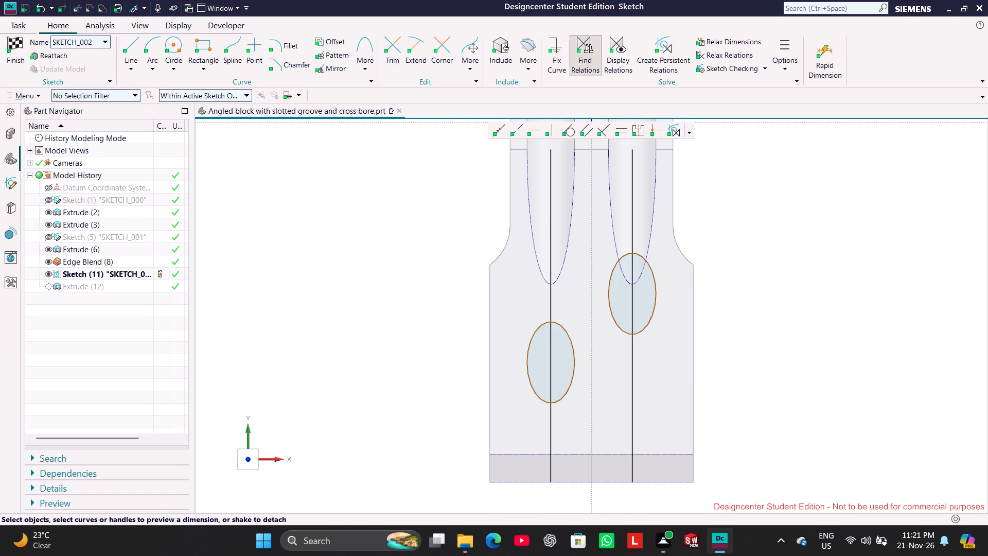
Set the major radius of both the +X and -X ellipses to 4 mm.
{"action": "double_click", "coordinate": [649, 324]}
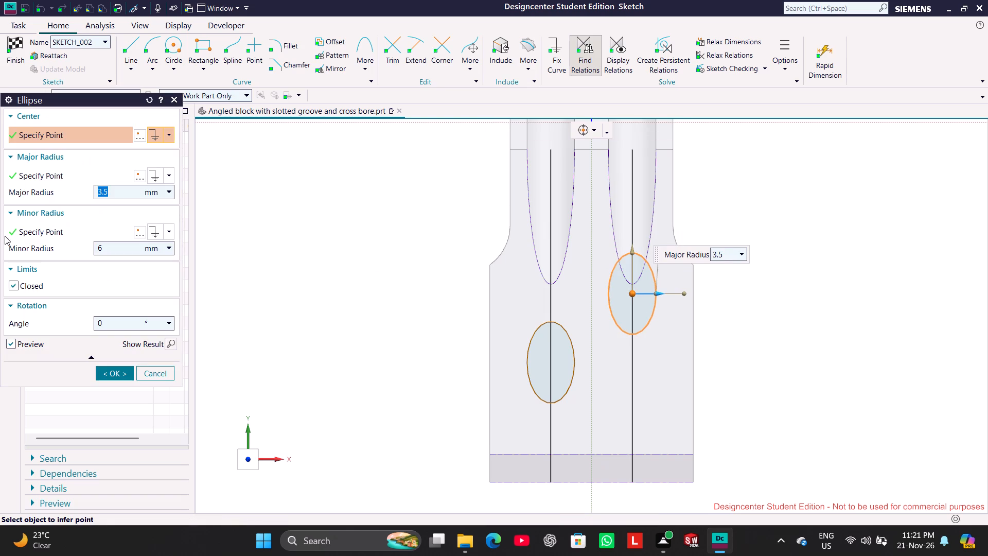
{"action": "key", "text": "4"}
{"action": "key", "text": "Return"}
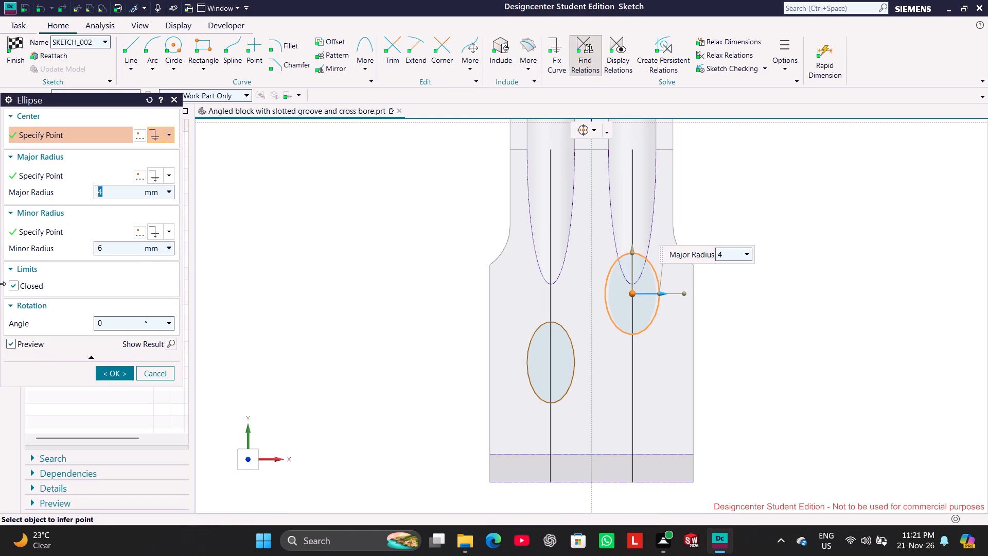
{"action": "left_click", "coordinate": [110, 370]}
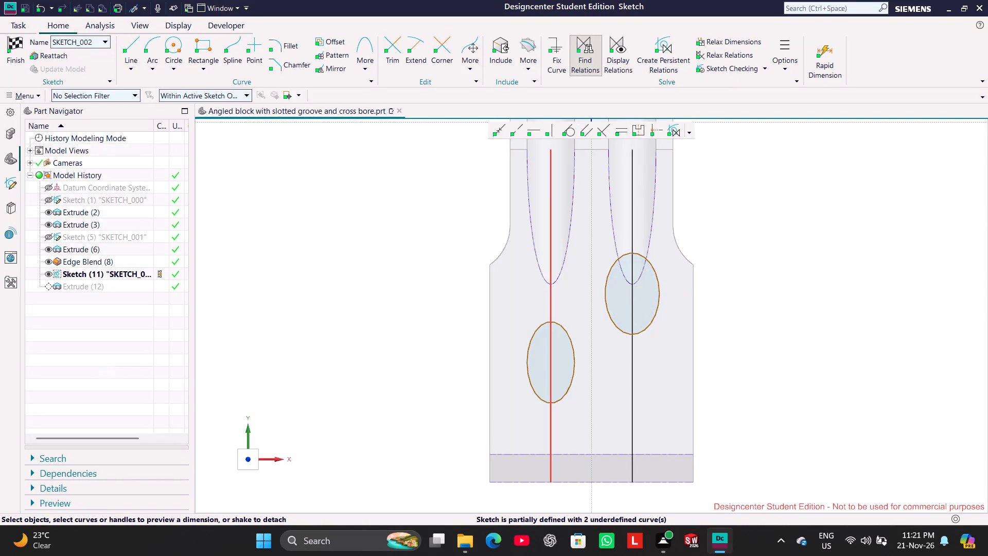
{"action": "double_click", "coordinate": [529, 354]}
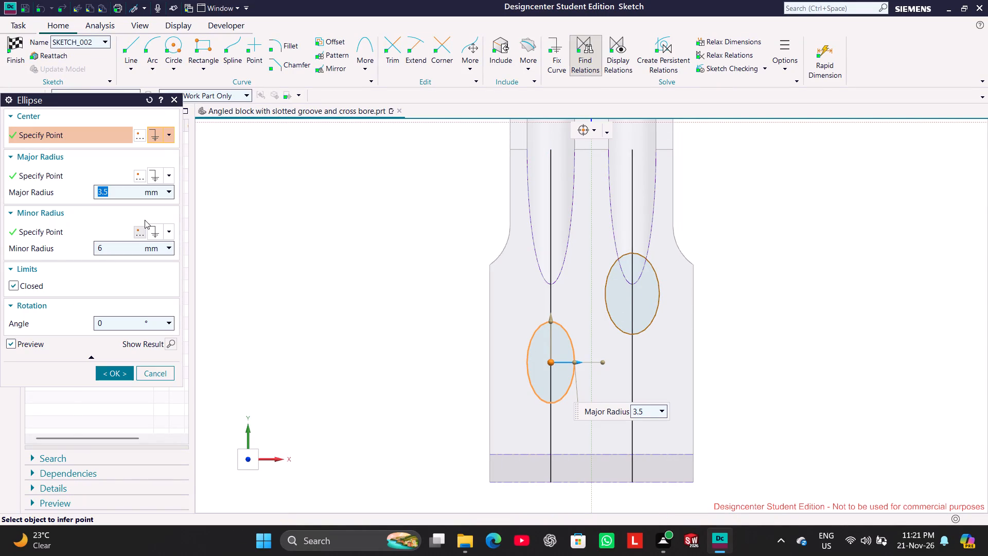
{"action": "key", "text": "4"}
{"action": "key", "text": "Return"}
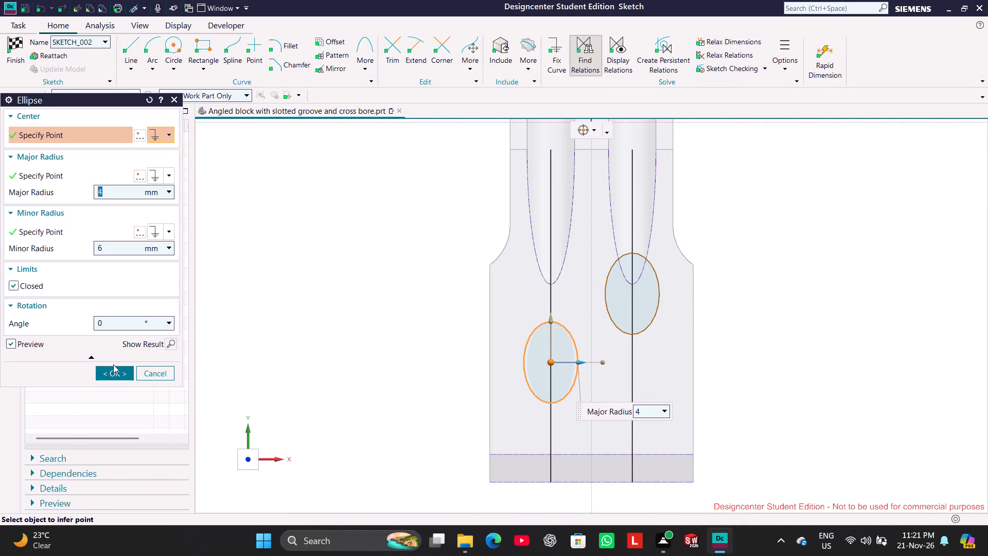
{"action": "left_click", "coordinate": [113, 368]}
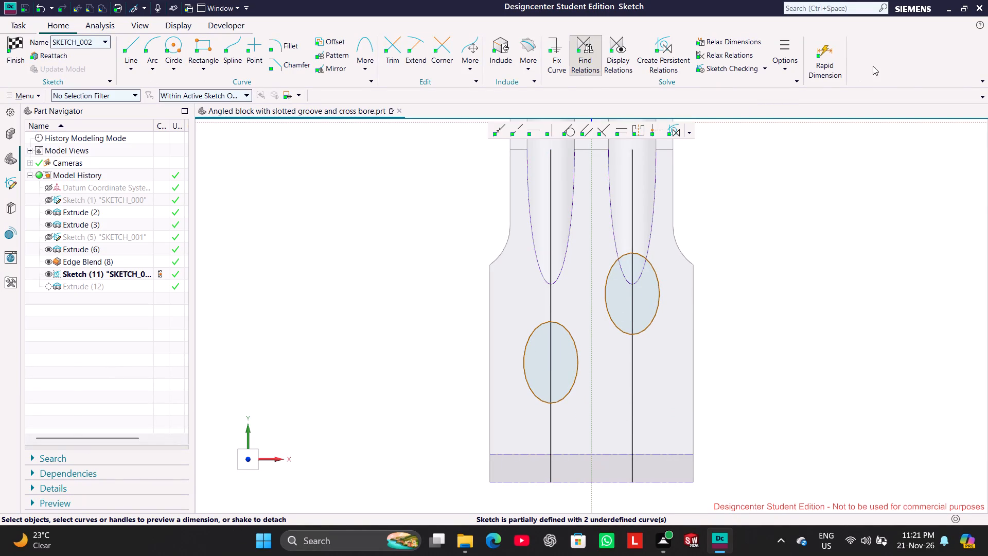
Dimension each ellipse's centre from the horizontal edge line near the block's -Y end, placing both dimensions outside the block outline.
{"action": "left_click", "coordinate": [824, 51]}
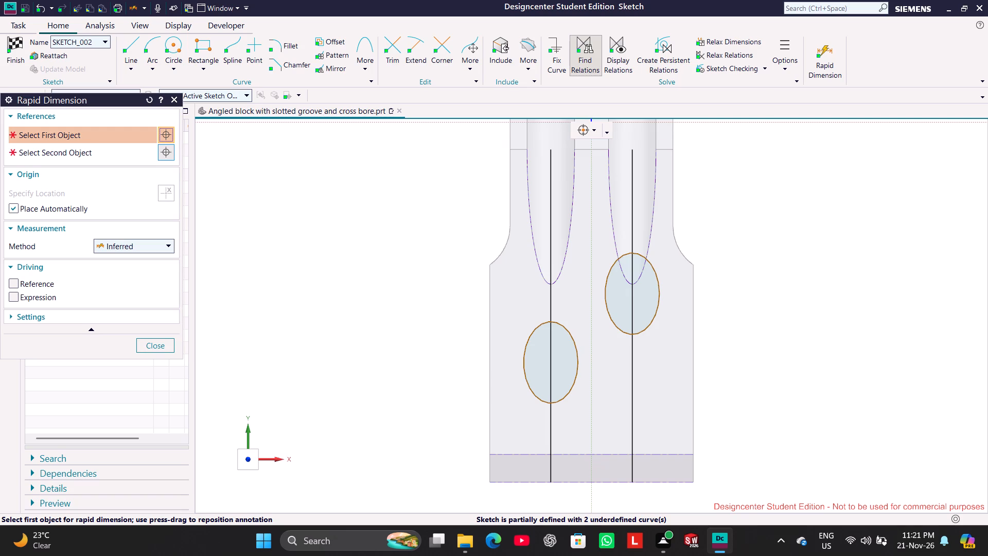
{"action": "left_click", "coordinate": [634, 293]}
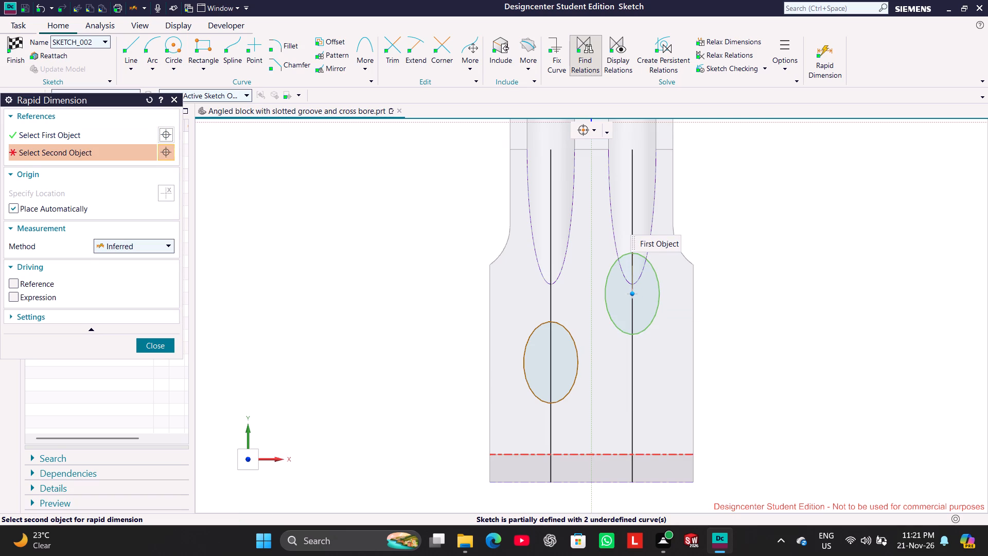
{"action": "left_click", "coordinate": [650, 455]}
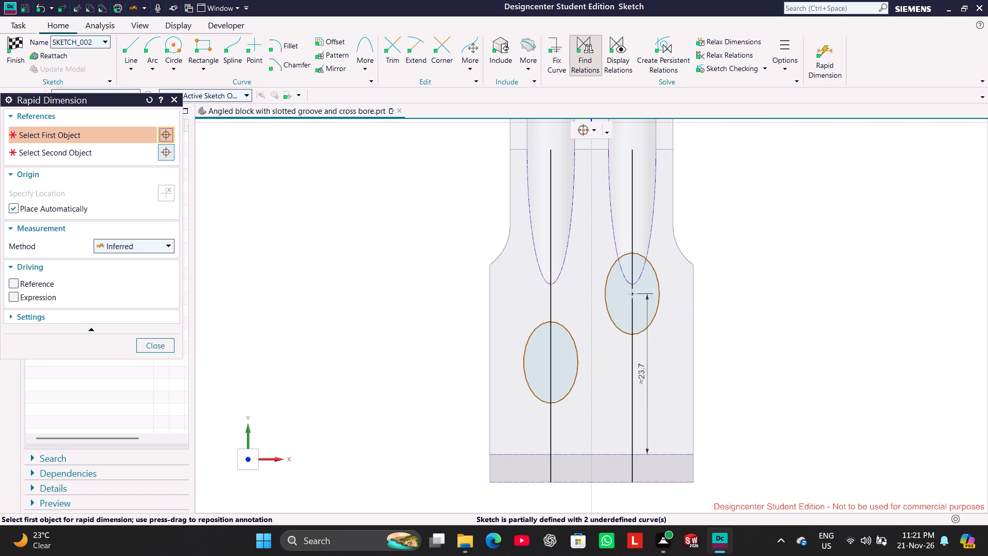
{"action": "left_click_drag", "start_coordinate": [641, 374], "coordinate": [724, 368]}
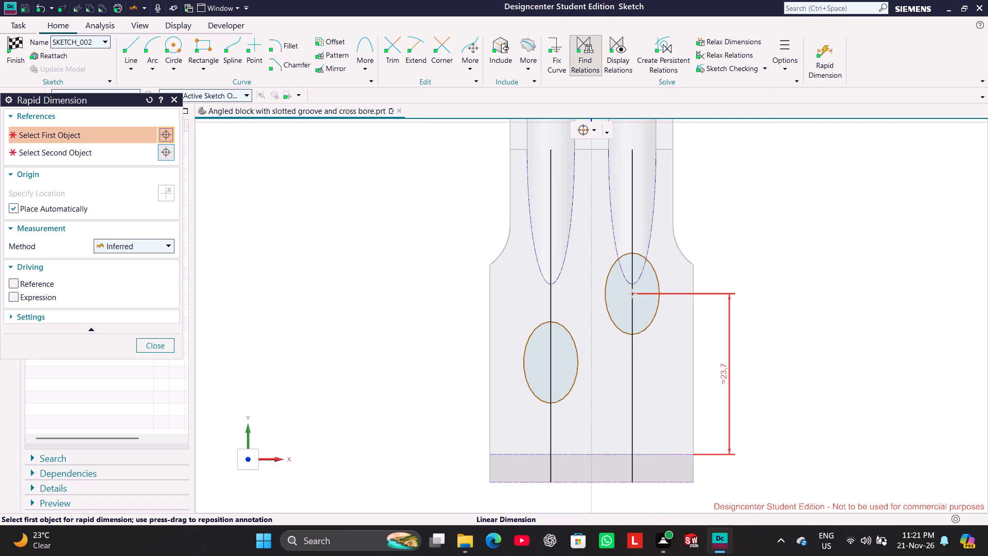
{"action": "double_click", "coordinate": [722, 371]}
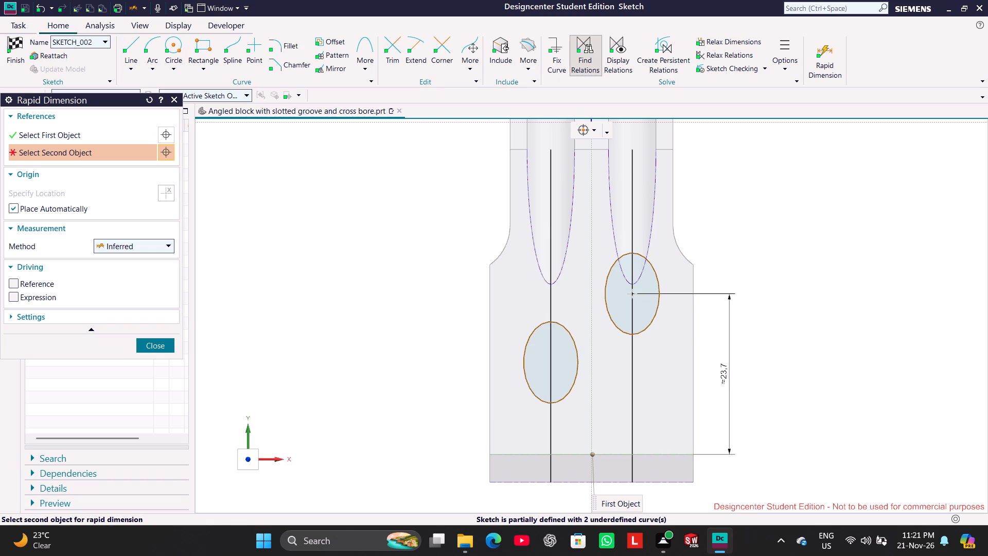
{"action": "double_click", "coordinate": [722, 372]}
{"action": "left_click", "coordinate": [552, 362]}
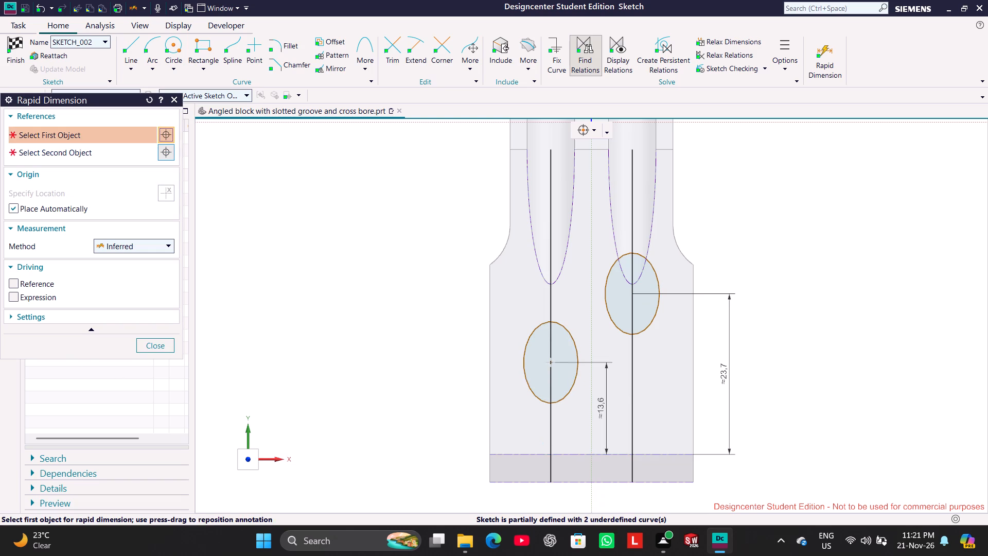
{"action": "left_click", "coordinate": [558, 455]}
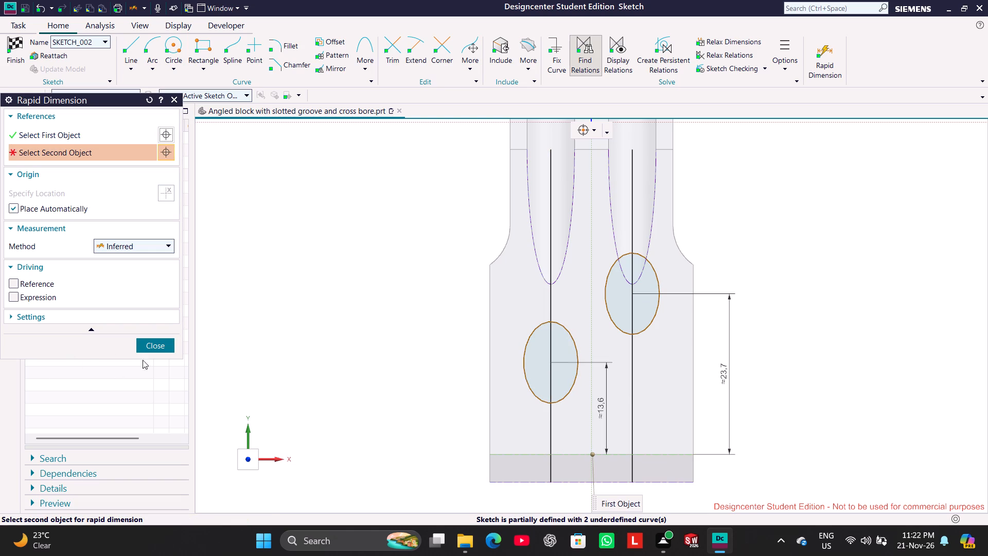
{"action": "left_click", "coordinate": [158, 346]}
{"action": "left_click_drag", "start_coordinate": [597, 408], "coordinate": [454, 404]}
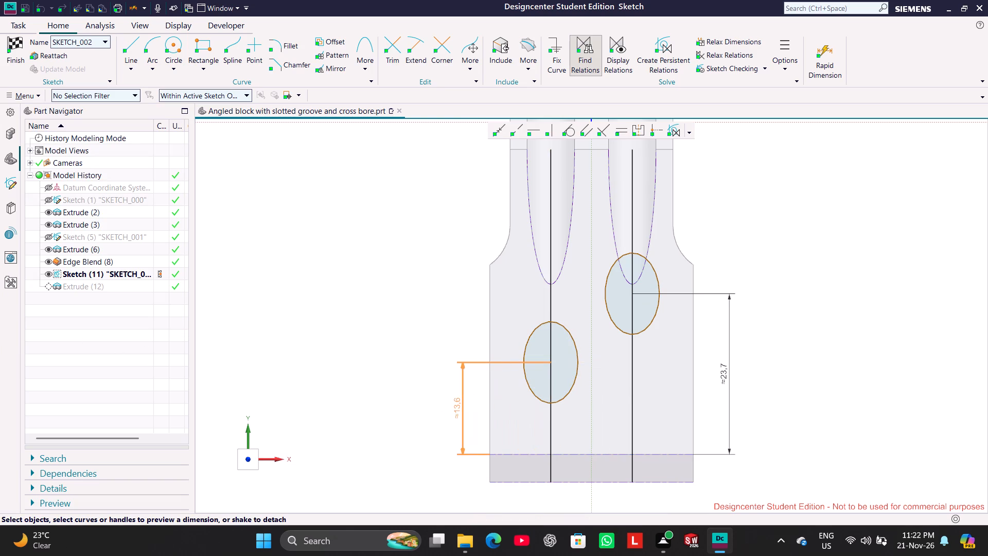
{"action": "left_click_drag", "start_coordinate": [454, 404], "coordinate": [425, 401]}
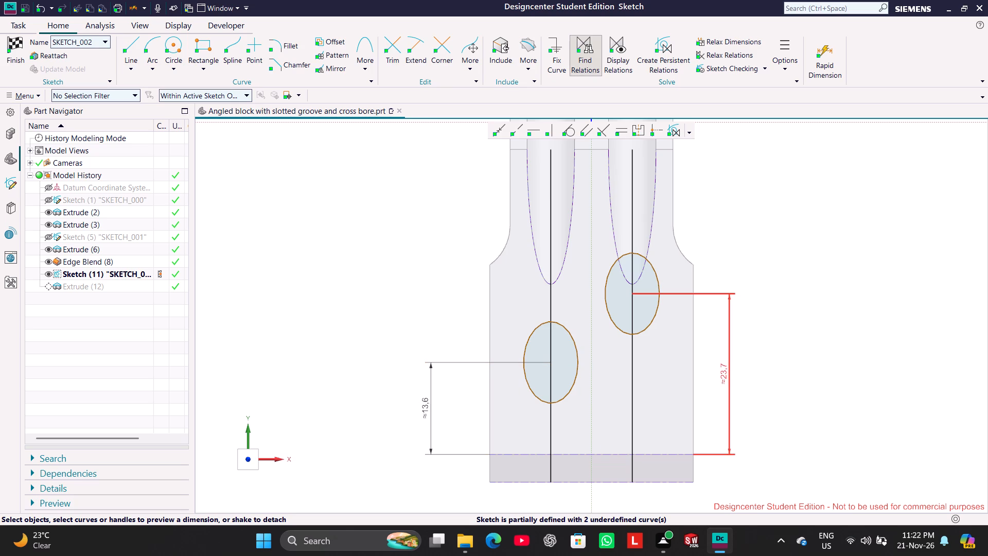
Set the centre distances from the horizontal edge line to 23 mm for the +X ellipse and 13 mm for the -X ellipse.
{"action": "double_click", "coordinate": [719, 372]}
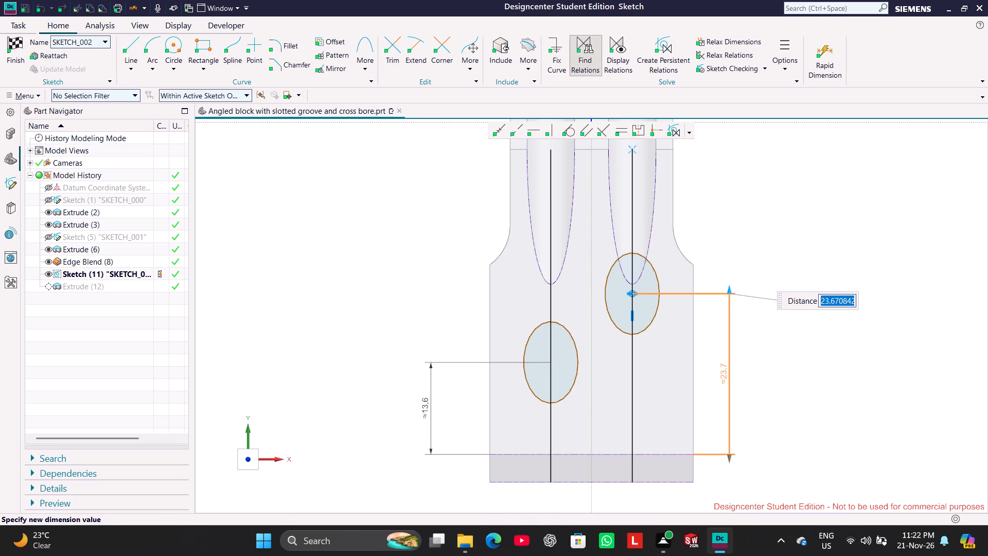
{"action": "type", "text": "23"}
{"action": "key", "text": "Return"}
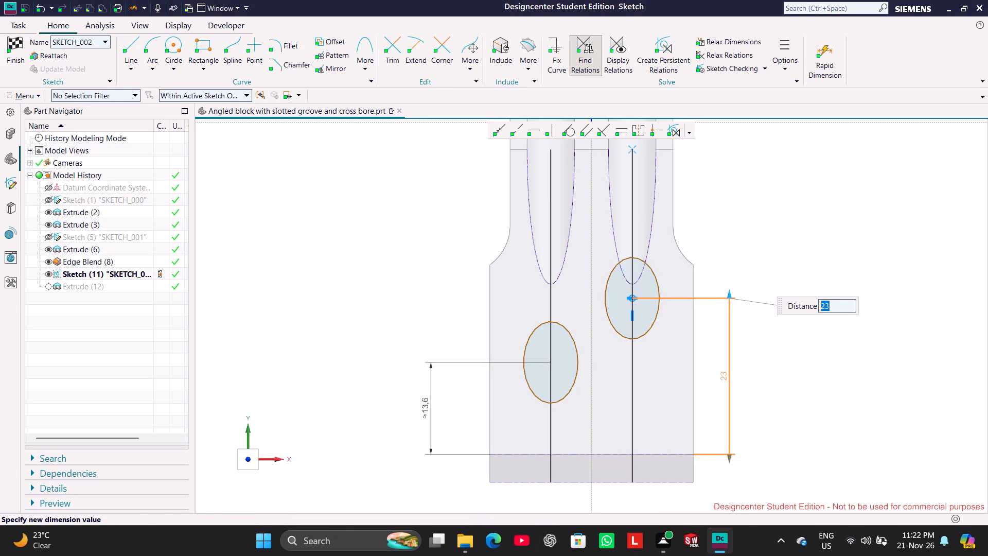
{"action": "left_click", "coordinate": [780, 244]}
{"action": "double_click", "coordinate": [413, 408]}
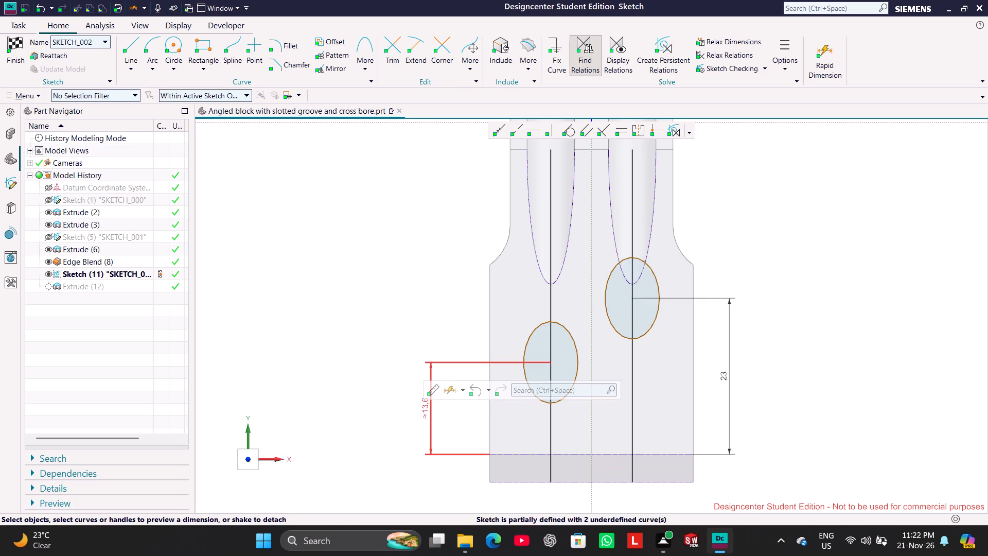
{"action": "double_click", "coordinate": [419, 410]}
{"action": "type", "text": "13"}
{"action": "key", "text": "Return"}
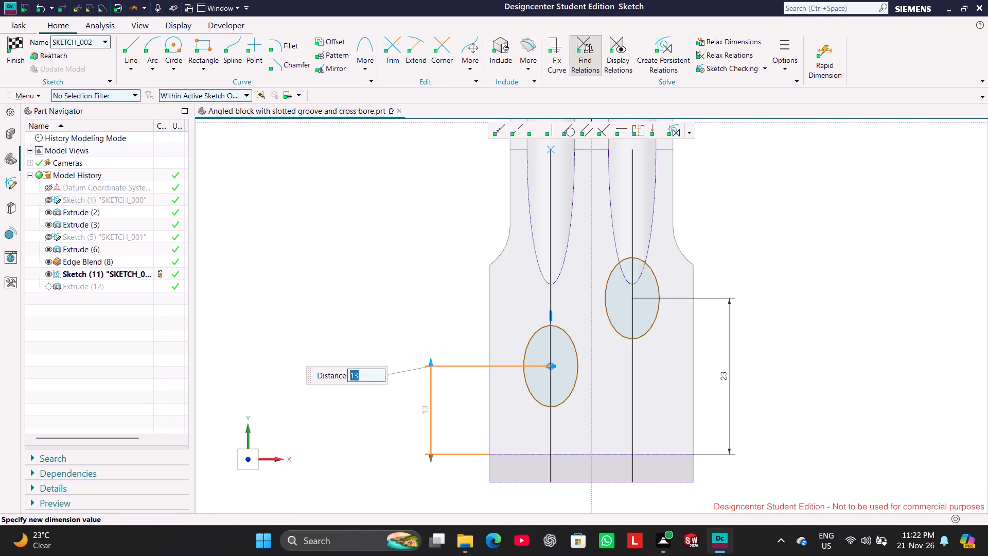
{"action": "left_click", "coordinate": [745, 225]}
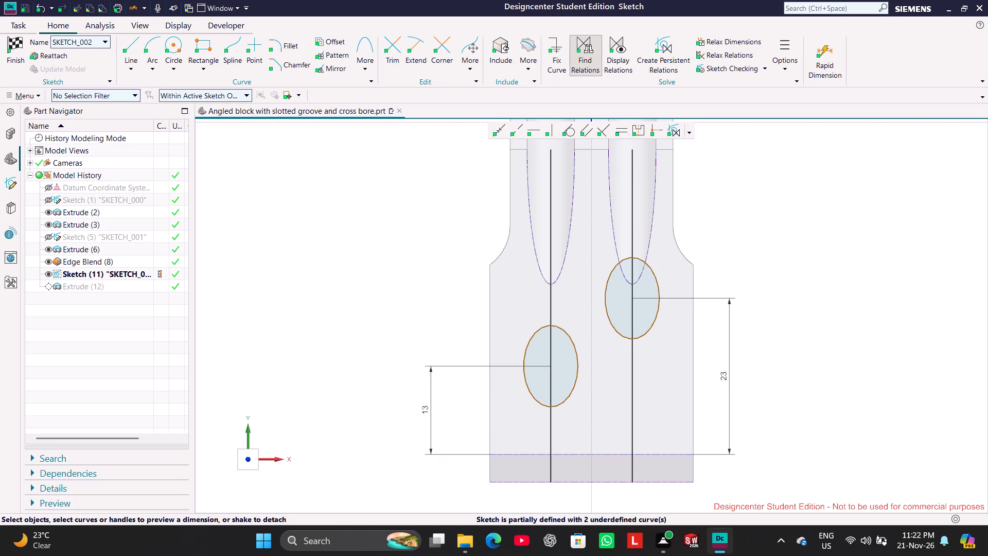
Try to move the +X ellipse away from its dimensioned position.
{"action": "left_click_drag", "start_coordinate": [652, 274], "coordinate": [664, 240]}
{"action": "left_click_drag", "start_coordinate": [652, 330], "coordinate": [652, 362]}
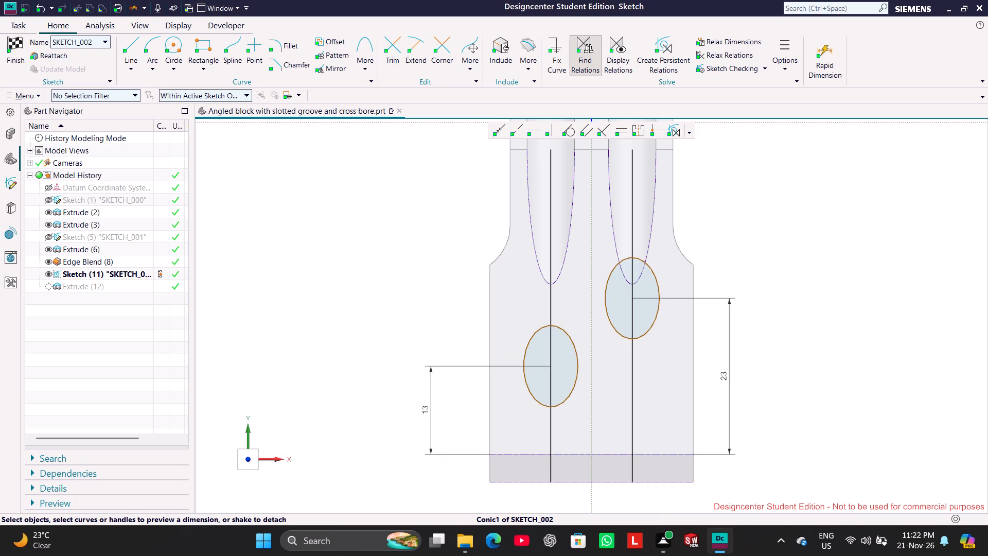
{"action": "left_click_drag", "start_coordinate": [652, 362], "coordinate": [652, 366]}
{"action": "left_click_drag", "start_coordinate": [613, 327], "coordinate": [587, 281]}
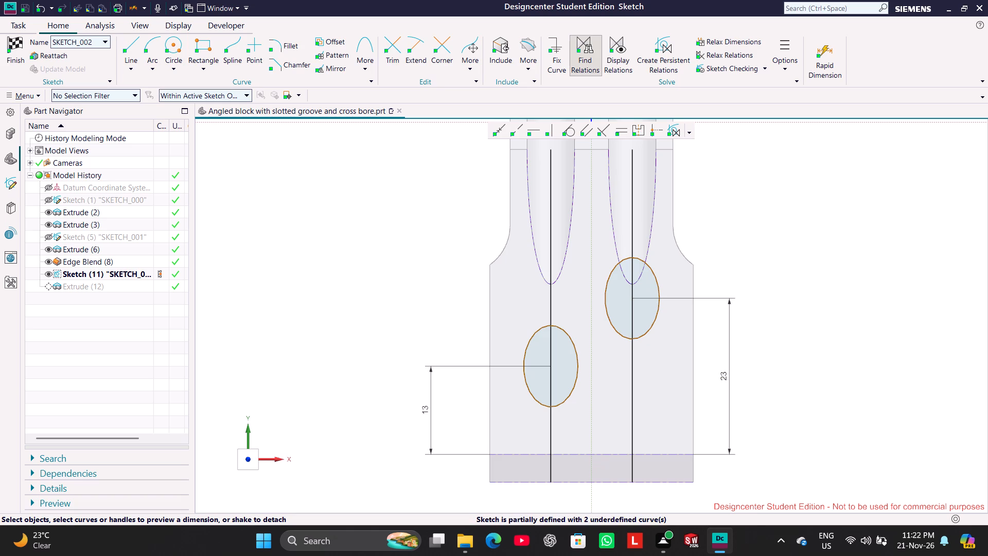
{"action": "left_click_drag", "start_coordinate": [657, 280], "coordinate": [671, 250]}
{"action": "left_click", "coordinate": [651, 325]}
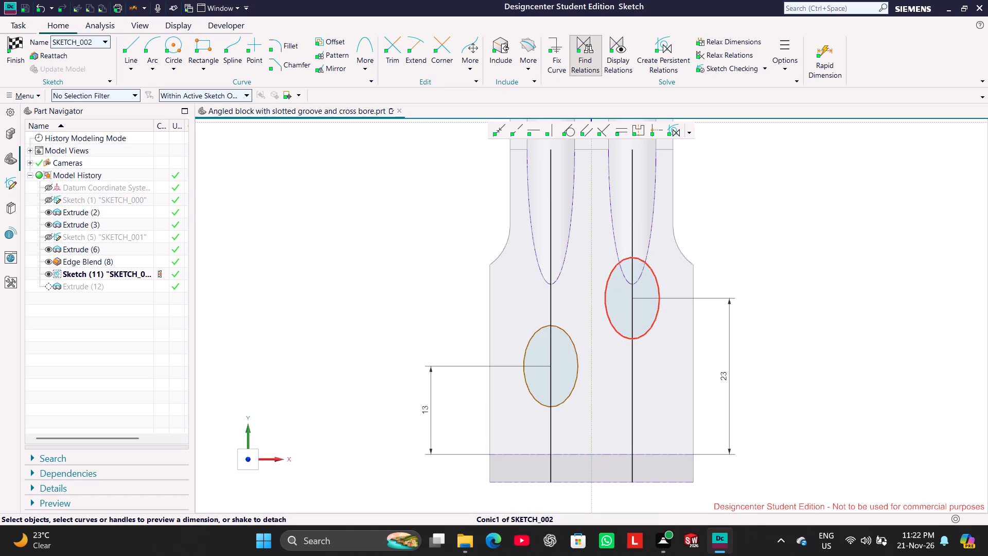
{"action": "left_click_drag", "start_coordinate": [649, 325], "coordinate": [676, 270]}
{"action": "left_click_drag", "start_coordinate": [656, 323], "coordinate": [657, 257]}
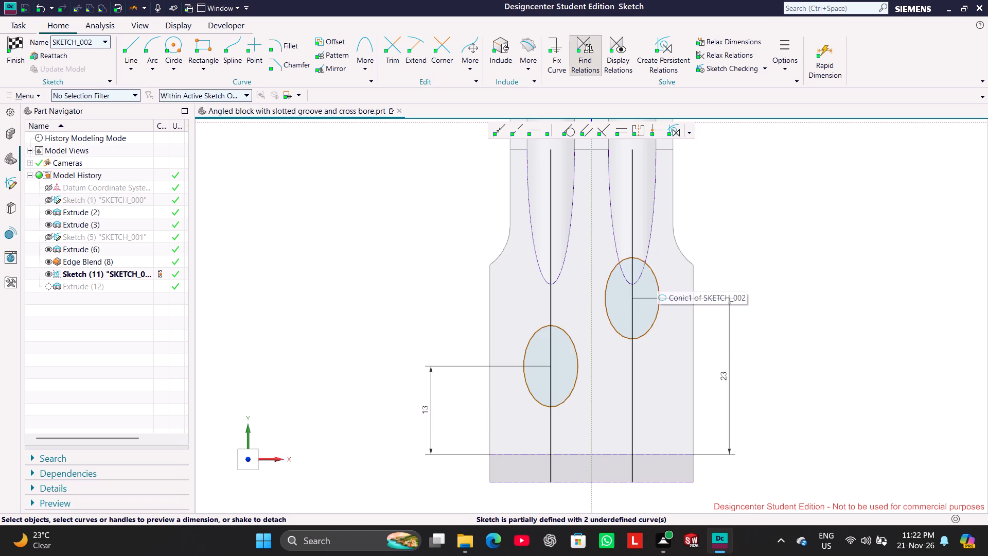
Convert both vertical lines through the ellipse centres to reference lines.
{"action": "right_click", "coordinate": [627, 224]}
{"action": "left_click", "coordinate": [639, 214]}
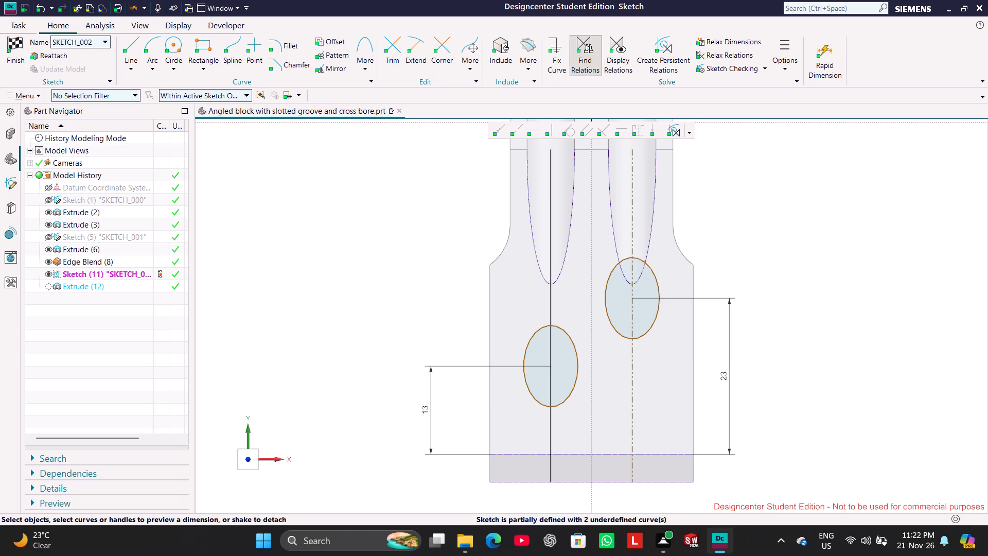
{"action": "right_click", "coordinate": [554, 305]}
{"action": "left_click", "coordinate": [562, 290]}
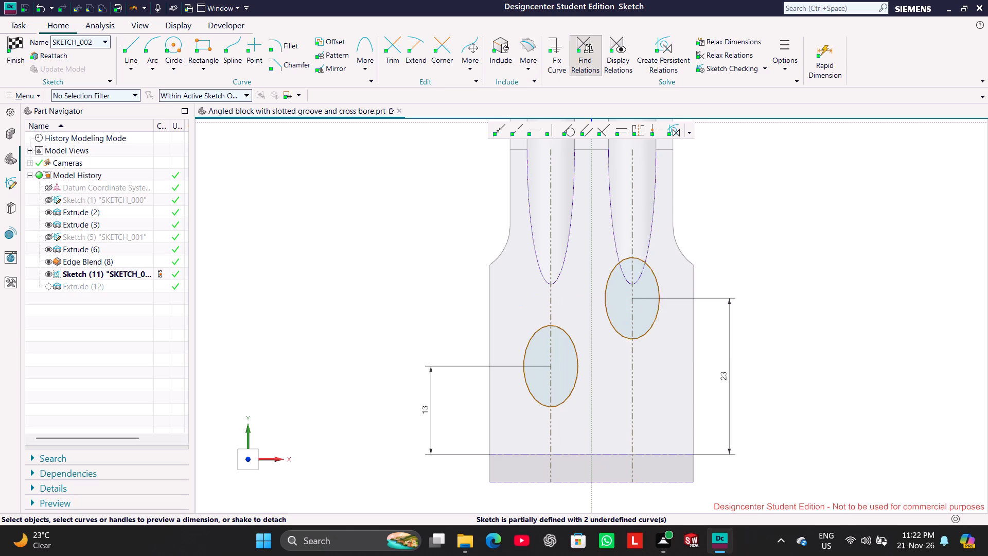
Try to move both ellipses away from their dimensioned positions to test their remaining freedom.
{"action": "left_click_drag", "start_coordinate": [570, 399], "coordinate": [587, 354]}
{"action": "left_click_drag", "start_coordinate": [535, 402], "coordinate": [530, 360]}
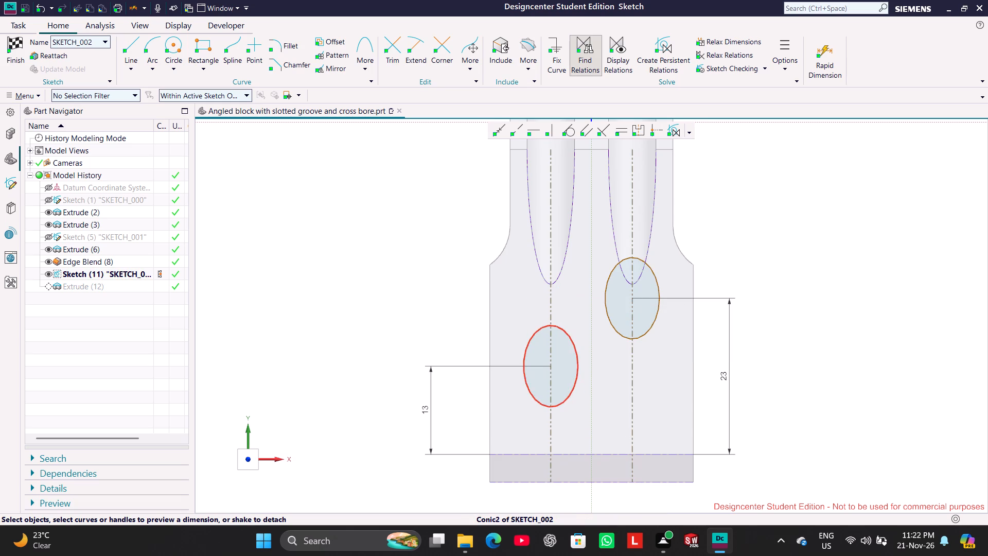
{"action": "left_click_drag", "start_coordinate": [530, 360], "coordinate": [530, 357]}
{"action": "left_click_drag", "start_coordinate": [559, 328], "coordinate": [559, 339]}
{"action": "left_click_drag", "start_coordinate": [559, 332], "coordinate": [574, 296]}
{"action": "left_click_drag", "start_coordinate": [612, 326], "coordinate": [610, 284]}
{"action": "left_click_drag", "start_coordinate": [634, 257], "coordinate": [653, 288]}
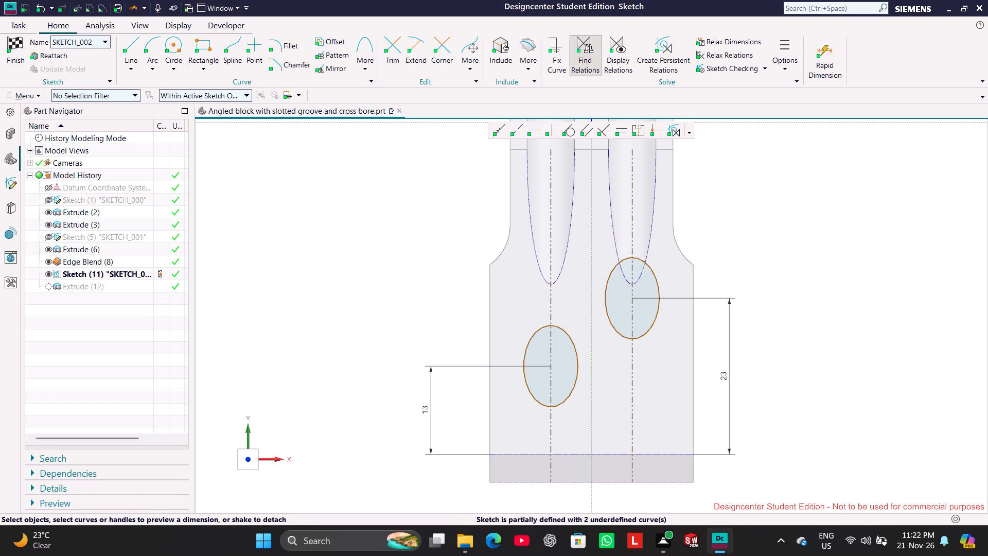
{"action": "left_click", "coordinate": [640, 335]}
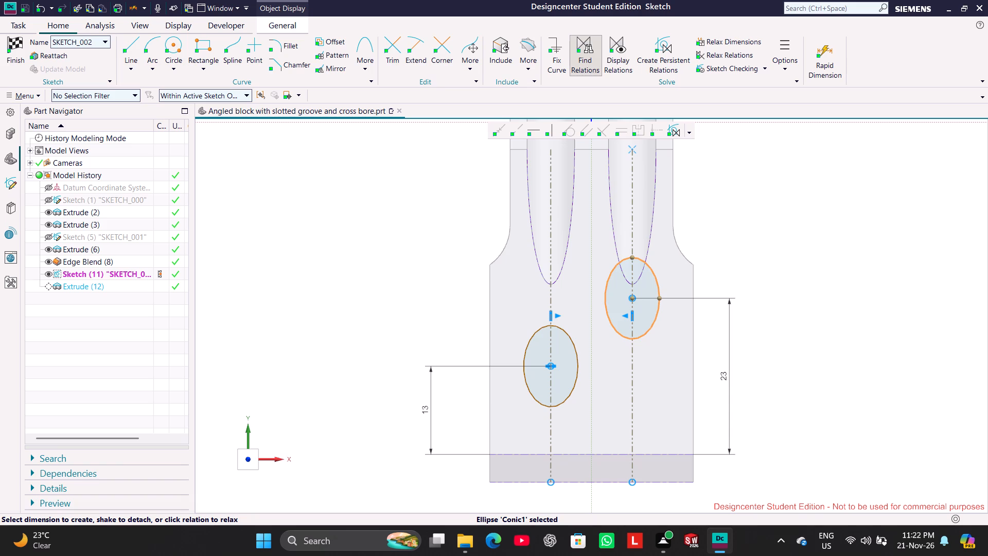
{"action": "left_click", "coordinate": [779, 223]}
Review the +X ellipse's centre, major and minor radius and rotation settings, keeping its definition as it is.
{"action": "double_click", "coordinate": [652, 275]}
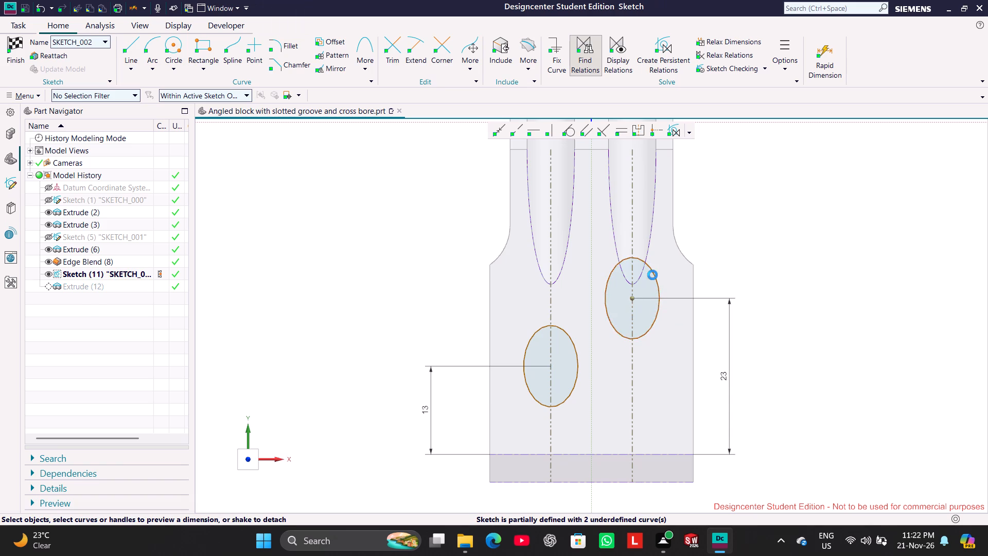
{"action": "left_click", "coordinate": [165, 344]}
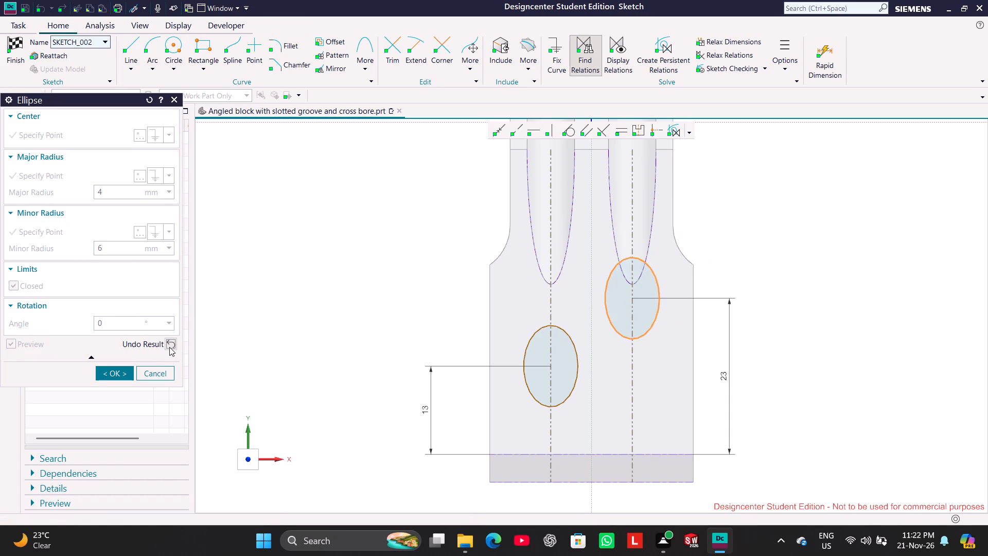
{"action": "left_click", "coordinate": [169, 347]}
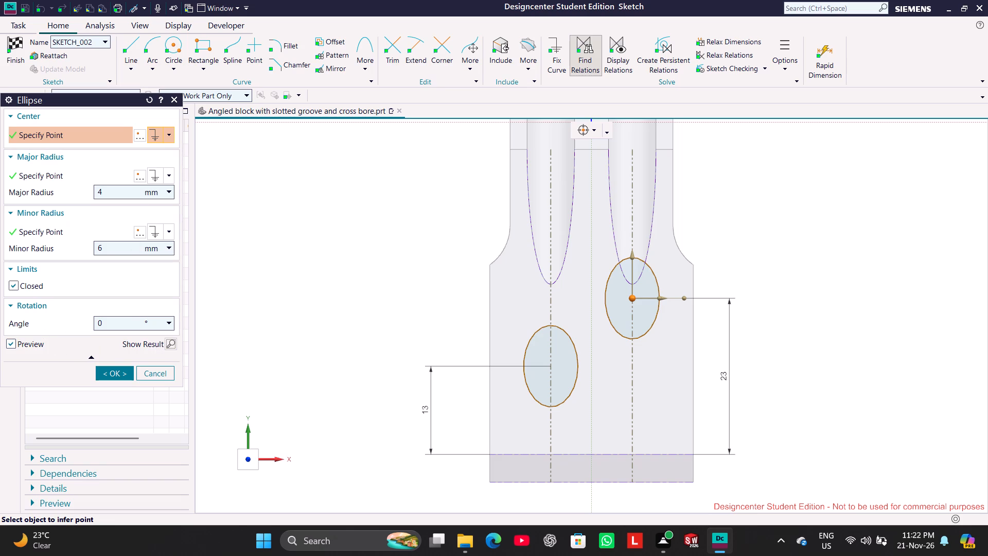
{"action": "left_click", "coordinate": [111, 374]}
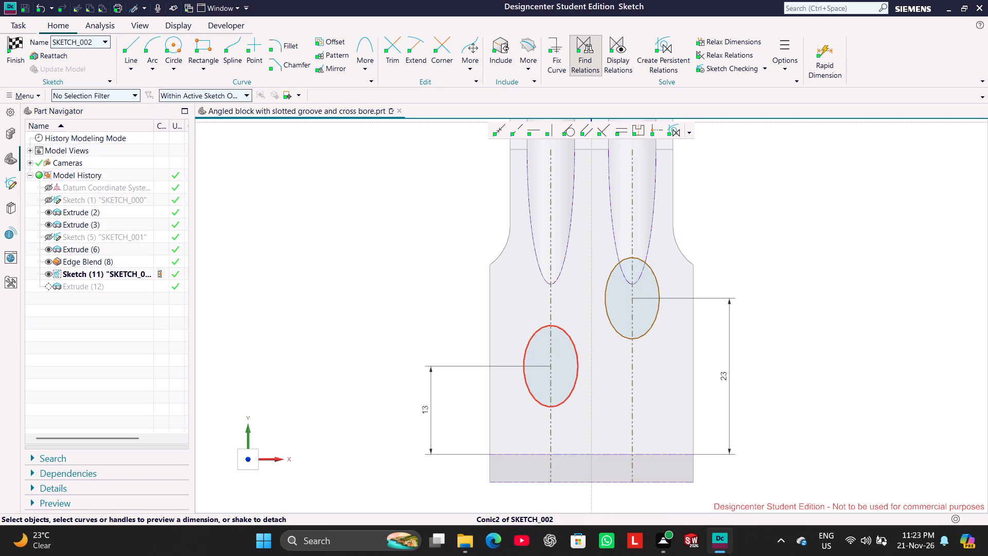
{"action": "left_click_drag", "start_coordinate": [567, 404], "coordinate": [563, 419]}
{"action": "left_click", "coordinate": [372, 298]}
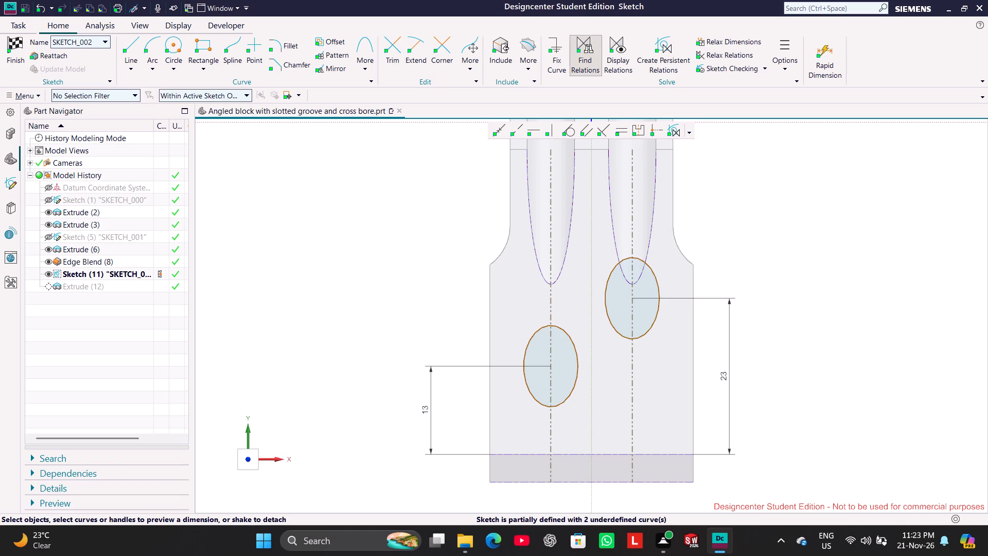
{"action": "right_click", "coordinate": [655, 280]}
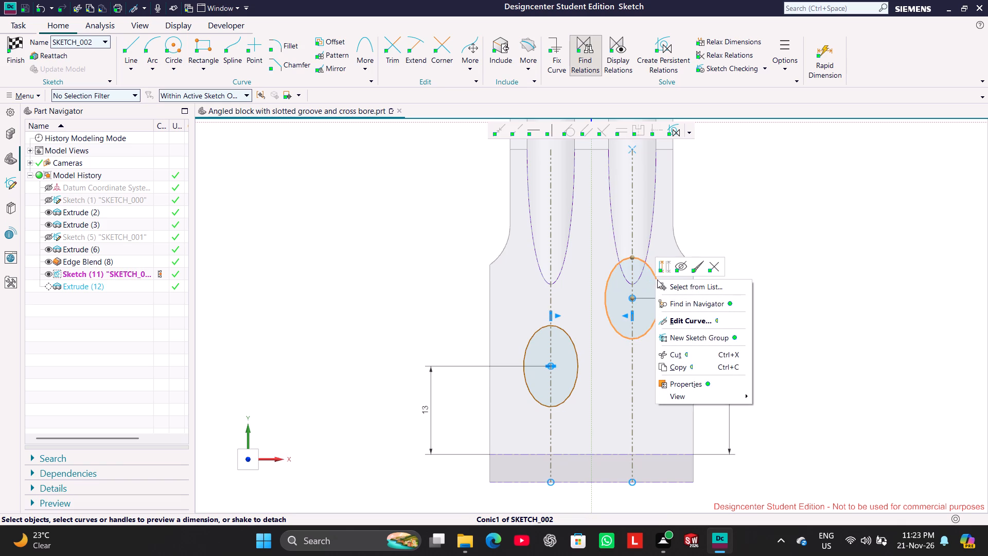
{"action": "left_click", "coordinate": [668, 322]}
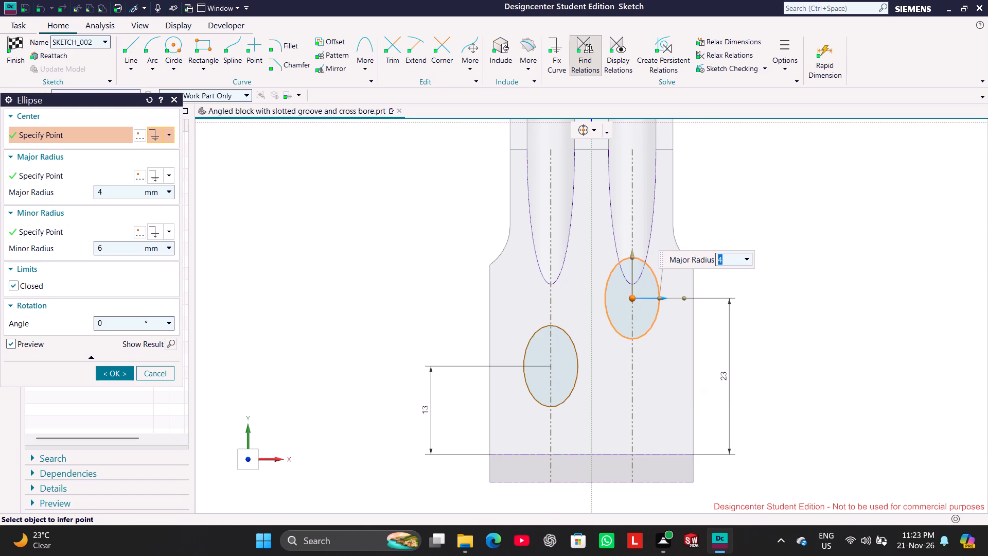
{"action": "left_click", "coordinate": [118, 368]}
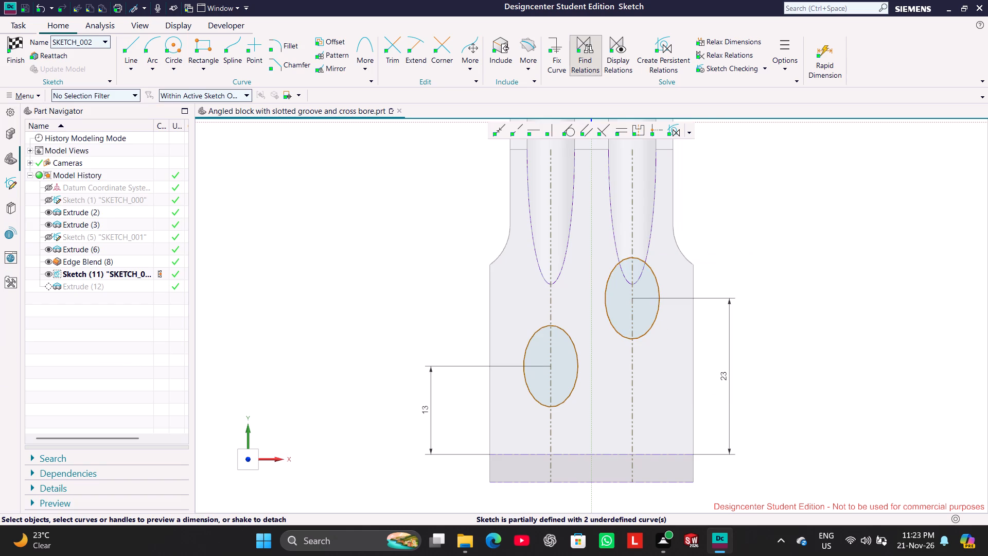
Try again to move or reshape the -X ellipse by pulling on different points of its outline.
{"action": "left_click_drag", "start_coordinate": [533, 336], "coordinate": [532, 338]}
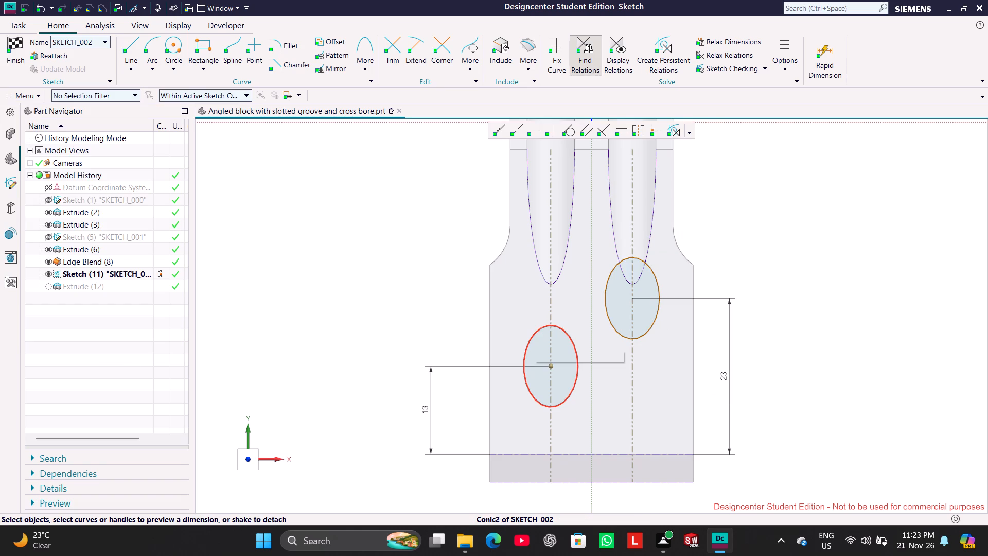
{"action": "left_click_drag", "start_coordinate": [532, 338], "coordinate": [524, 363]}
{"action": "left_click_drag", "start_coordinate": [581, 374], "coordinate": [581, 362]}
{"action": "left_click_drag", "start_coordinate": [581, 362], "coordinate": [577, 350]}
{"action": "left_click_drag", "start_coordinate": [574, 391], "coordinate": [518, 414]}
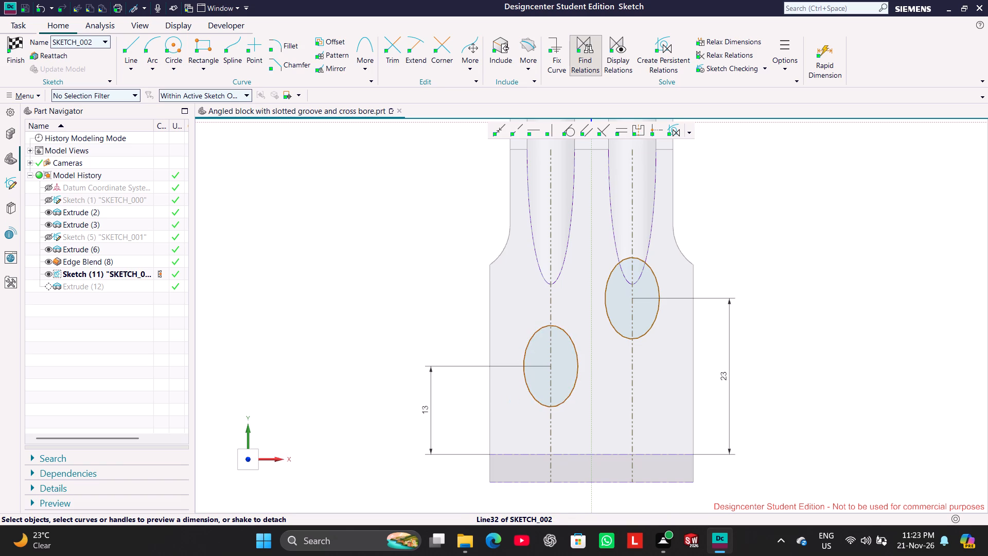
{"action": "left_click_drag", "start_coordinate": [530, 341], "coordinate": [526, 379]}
Turn on Sketch Checking and Relax Relations for the ellipse sketch.
{"action": "left_click", "coordinate": [729, 65]}
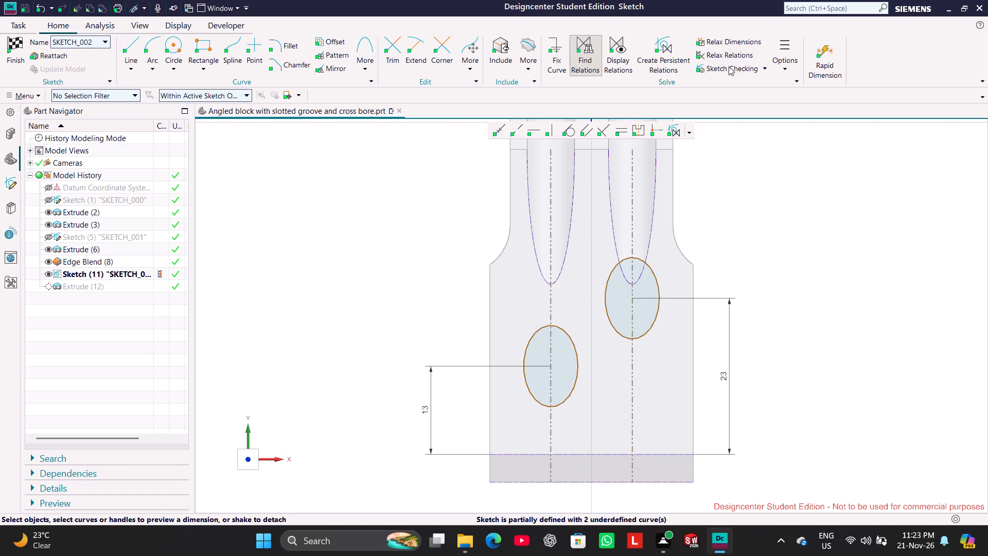
{"action": "left_click", "coordinate": [718, 59]}
Display the sketch relations, examine the symmetric relation between the centrelines and the relation marker on the -X centreline, and hide the display again.
{"action": "left_click", "coordinate": [619, 56]}
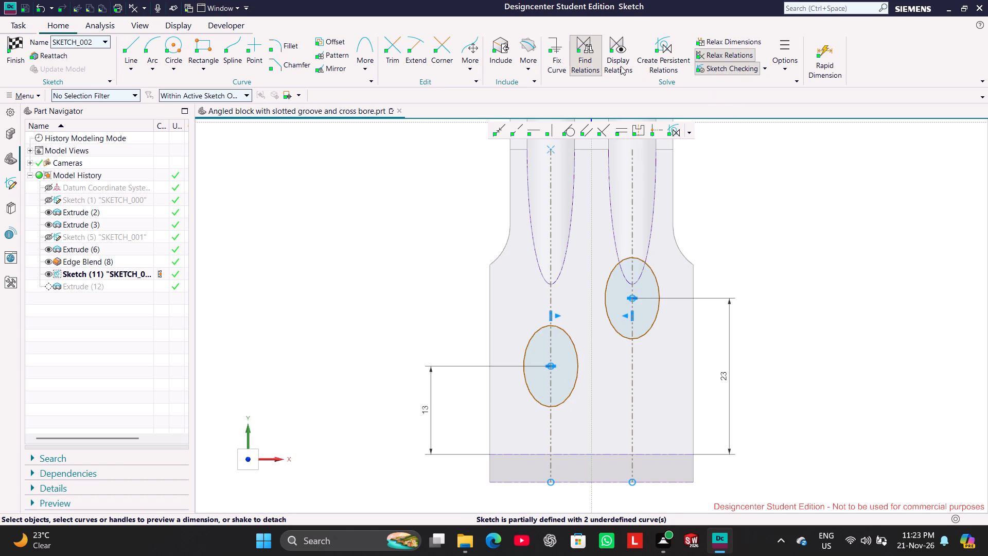
{"action": "left_click_drag", "start_coordinate": [554, 314], "coordinate": [554, 314]}
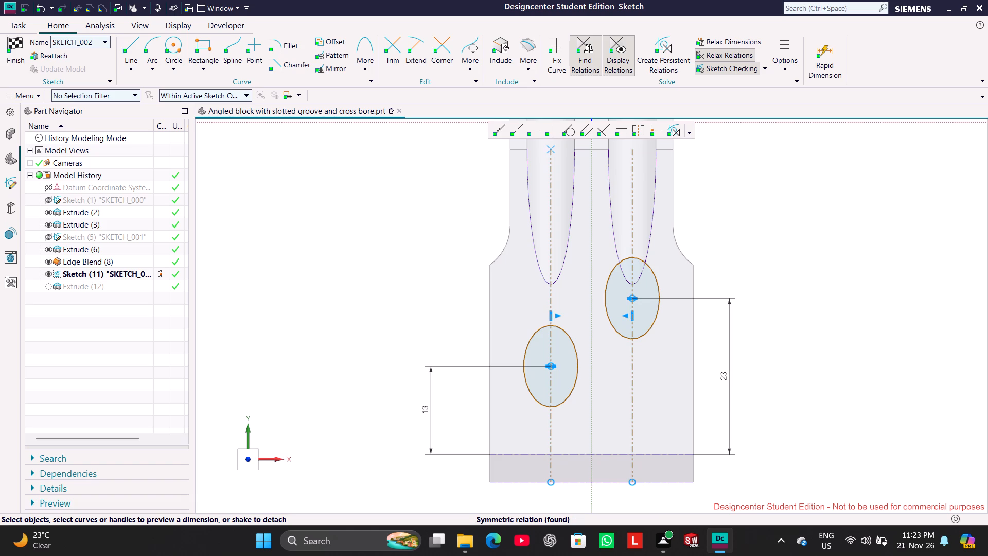
{"action": "left_click_drag", "start_coordinate": [554, 314], "coordinate": [586, 325]}
{"action": "left_click", "coordinate": [557, 315]}
{"action": "left_click_drag", "start_coordinate": [557, 318], "coordinate": [584, 320]}
{"action": "left_click", "coordinate": [405, 354]}
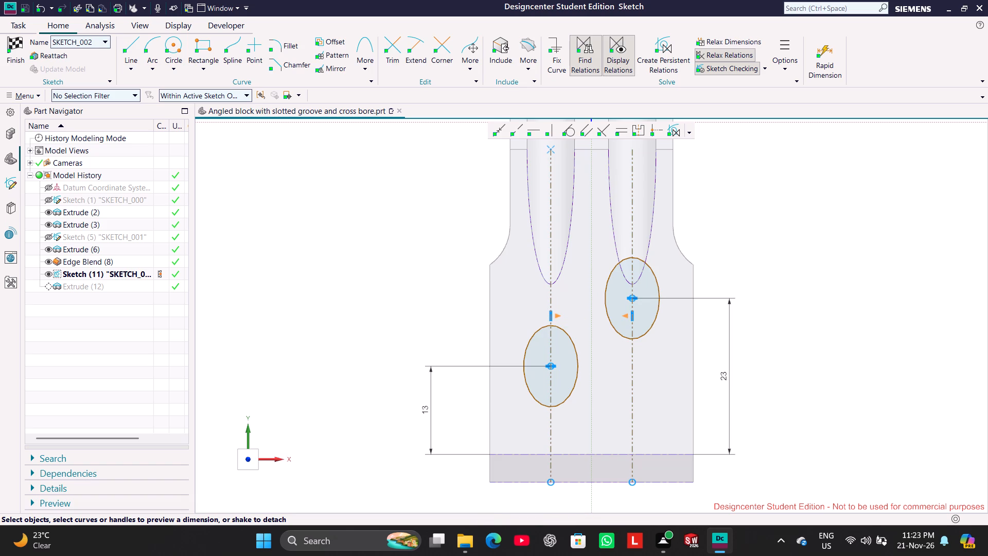
{"action": "left_click", "coordinate": [552, 314]}
{"action": "left_click", "coordinate": [577, 358]}
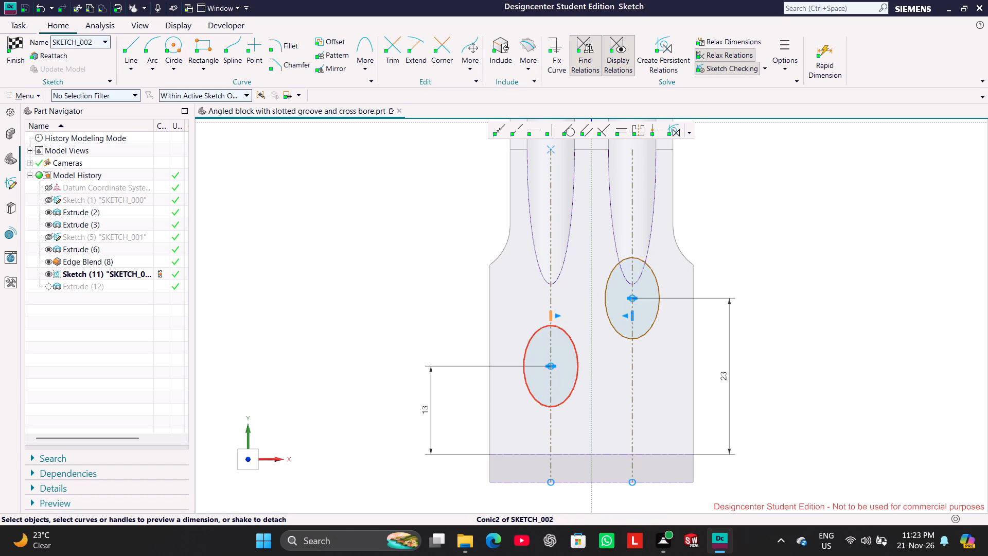
{"action": "left_click", "coordinate": [355, 322]}
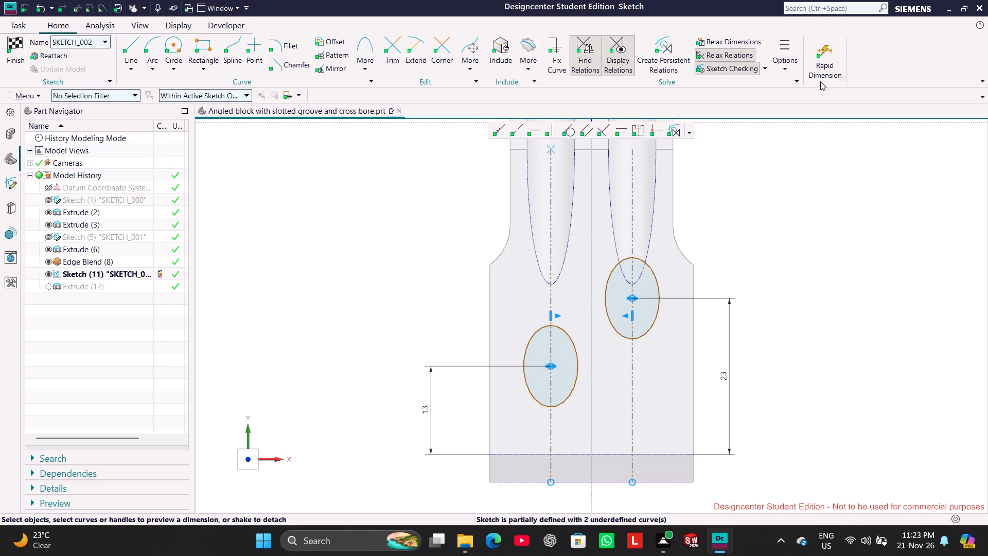
{"action": "left_click", "coordinate": [616, 59]}
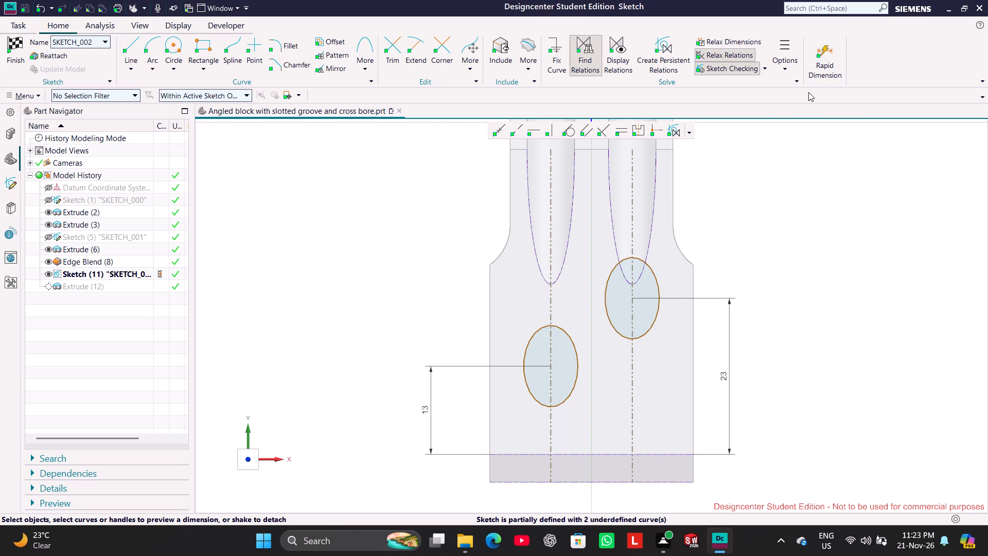
Dimension the X-direction and Y-direction radii of both ellipses from their centres with Rapid Dimension, starting with the -X ellipse.
{"action": "left_click", "coordinate": [816, 55]}
{"action": "left_click", "coordinate": [550, 364]}
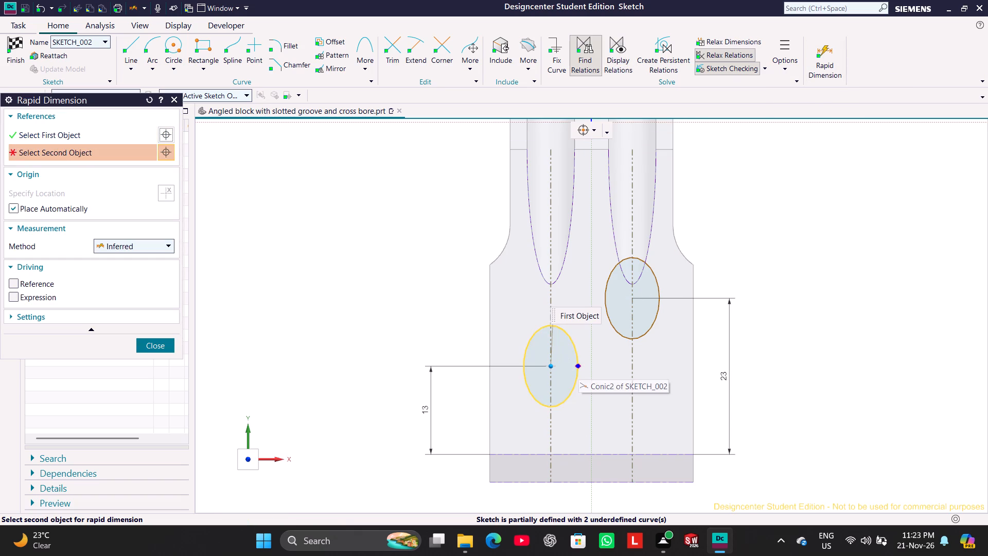
{"action": "left_click", "coordinate": [578, 366]}
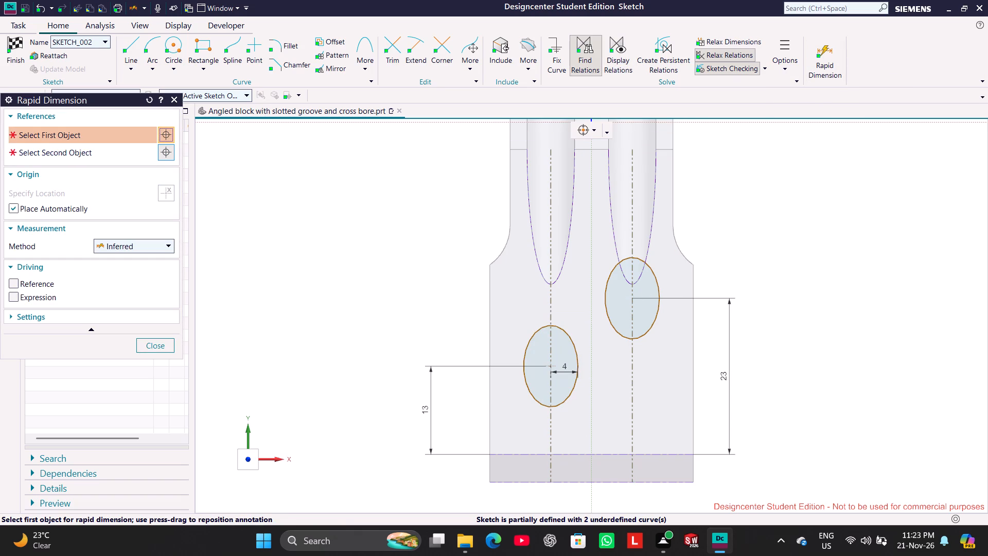
{"action": "left_click", "coordinate": [550, 367]}
{"action": "left_click", "coordinate": [556, 329]}
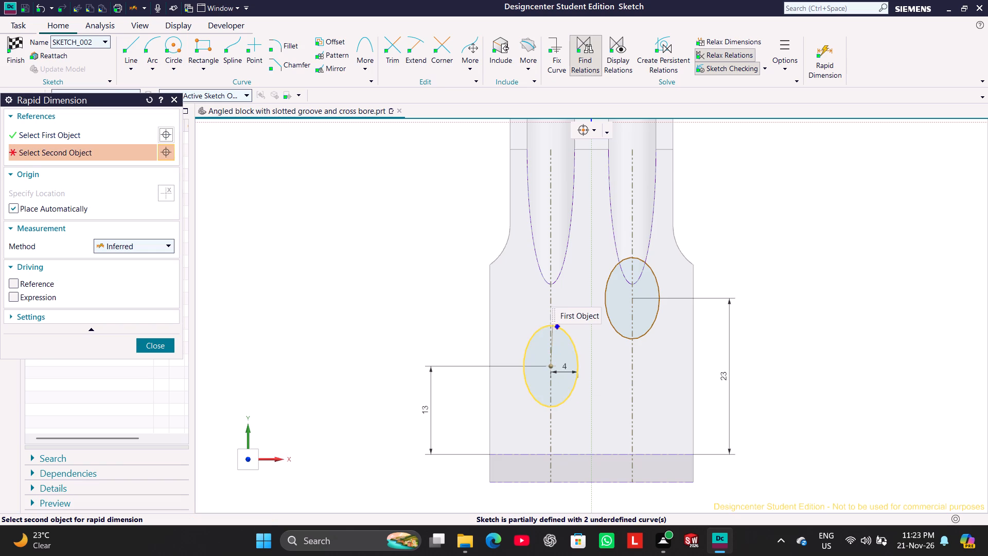
{"action": "left_click", "coordinate": [632, 295]}
{"action": "left_click", "coordinate": [660, 287]}
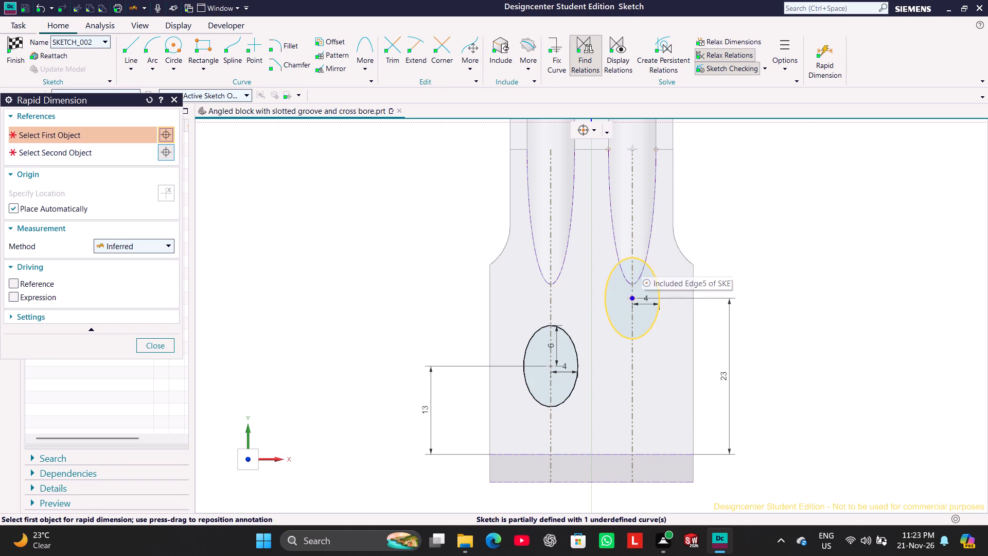
{"action": "left_click", "coordinate": [635, 298]}
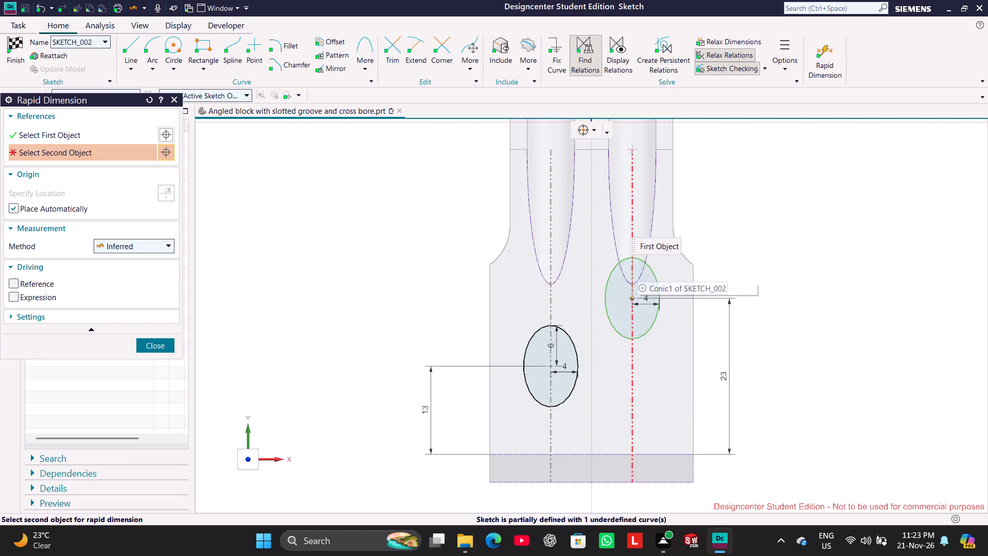
{"action": "left_click", "coordinate": [636, 260]}
{"action": "left_click", "coordinate": [151, 344]}
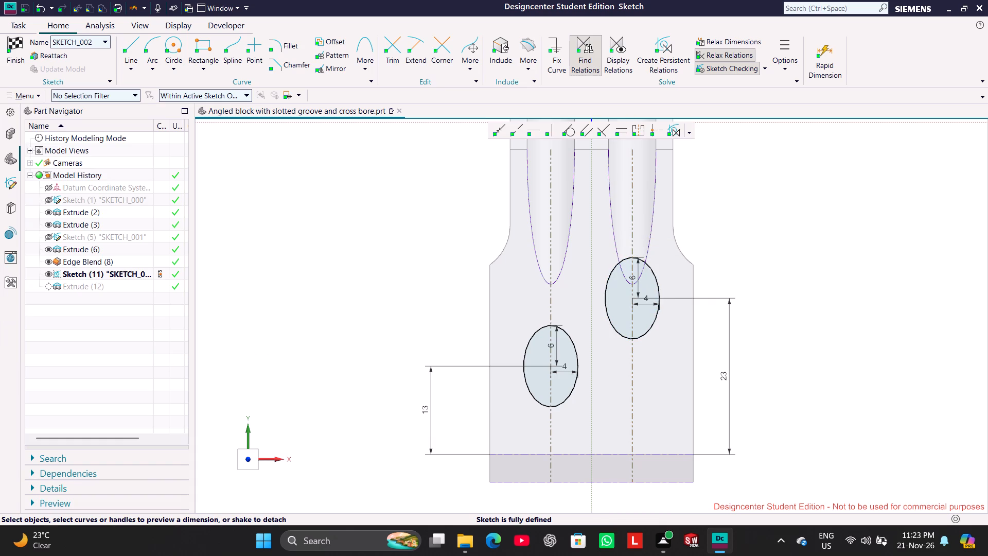
Finish the ellipse sketch and inspect the through-holes on the angled block.
{"action": "left_click", "coordinate": [11, 49]}
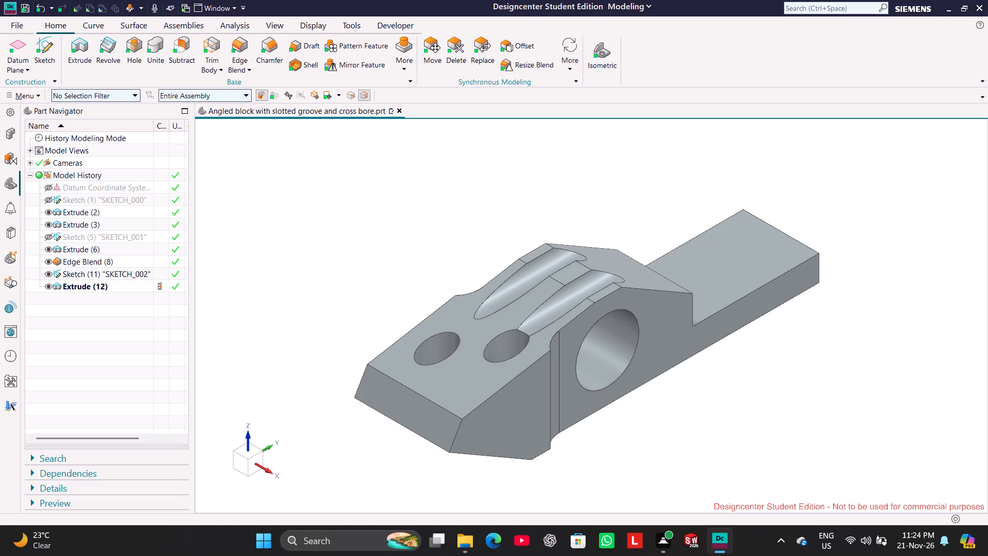
{"action": "left_click", "coordinate": [235, 461]}
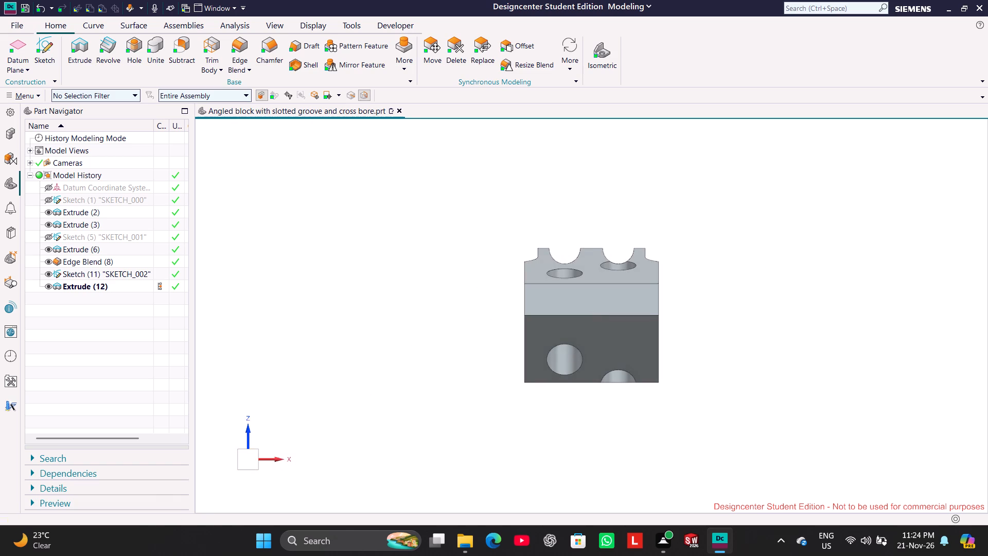
{"action": "middle_click_drag", "start_coordinate": [338, 383], "coordinate": [316, 406]}
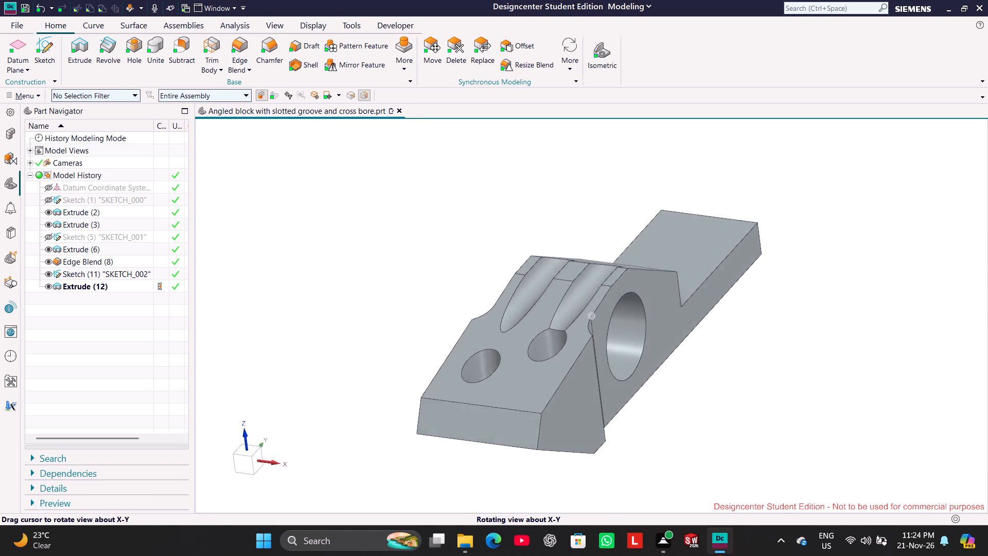
{"action": "middle_click_drag", "start_coordinate": [316, 406], "coordinate": [306, 420]}
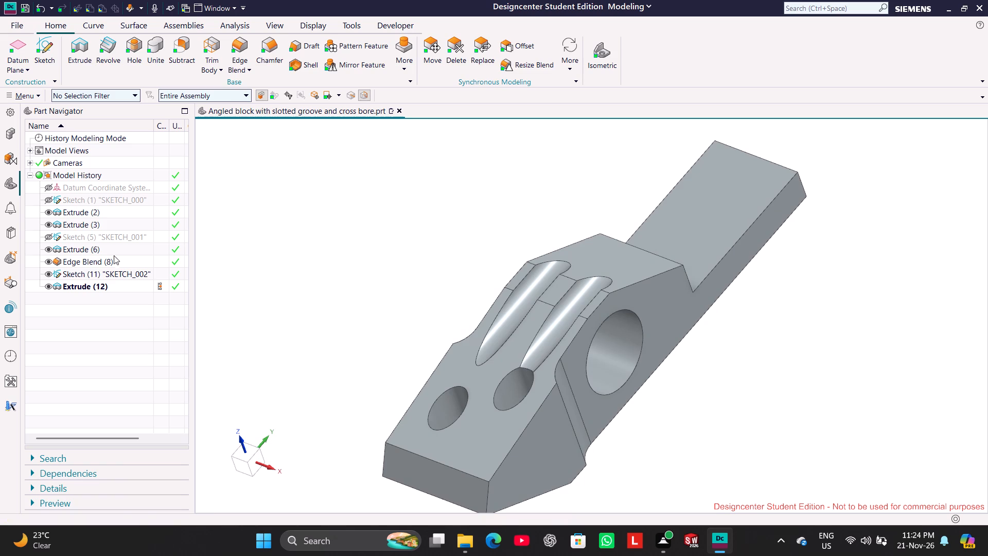
Reopen the ellipse sketch and set the +X ellipse's centre distance from the reference line near the block's -Y end to 25 mm.
{"action": "right_click", "coordinate": [118, 273]}
{"action": "left_click", "coordinate": [143, 311]}
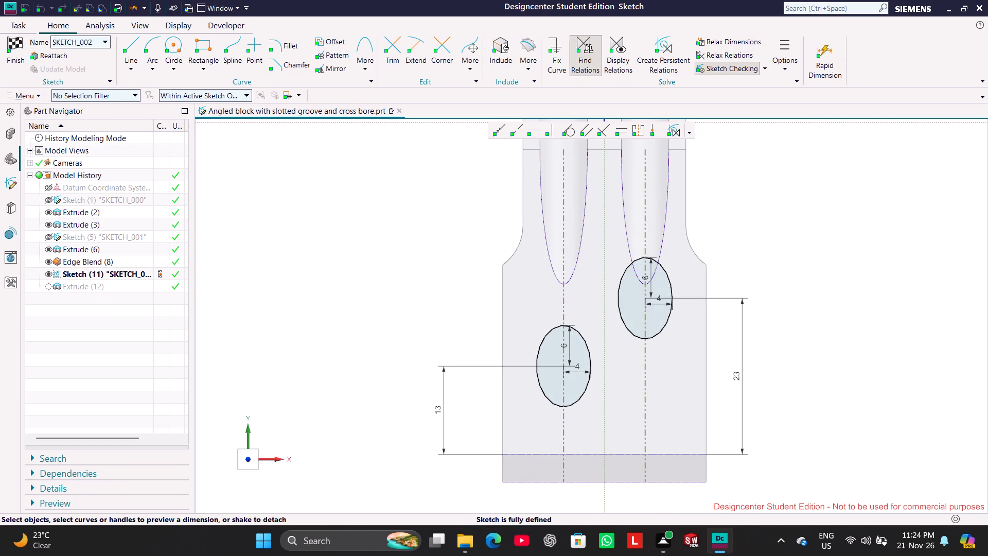
{"action": "double_click", "coordinate": [734, 376]}
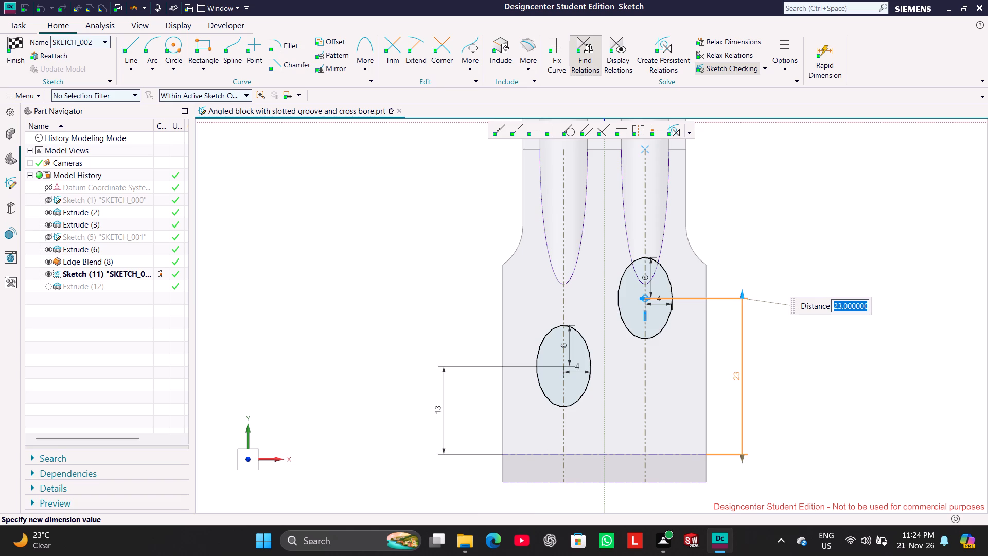
{"action": "type", "text": "25"}
{"action": "key", "text": "Return"}
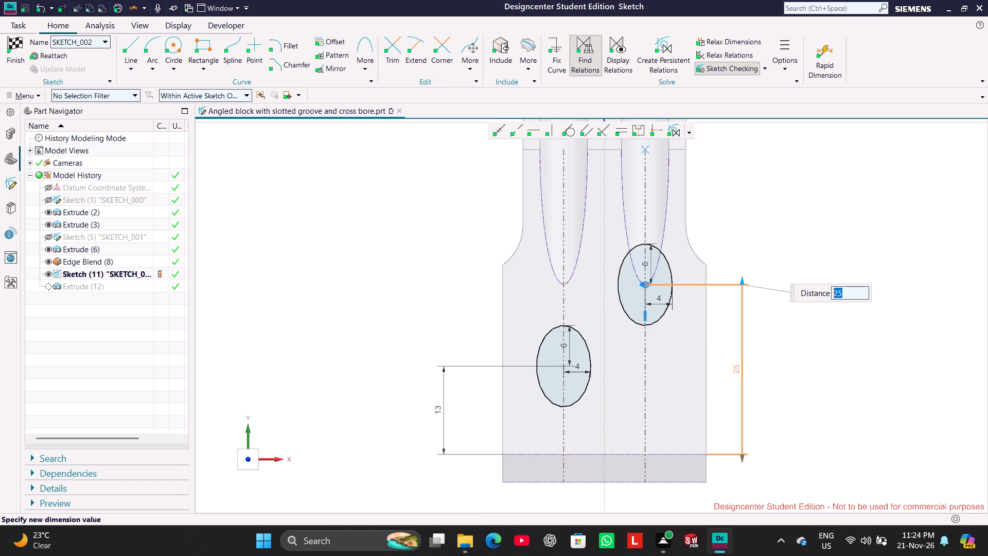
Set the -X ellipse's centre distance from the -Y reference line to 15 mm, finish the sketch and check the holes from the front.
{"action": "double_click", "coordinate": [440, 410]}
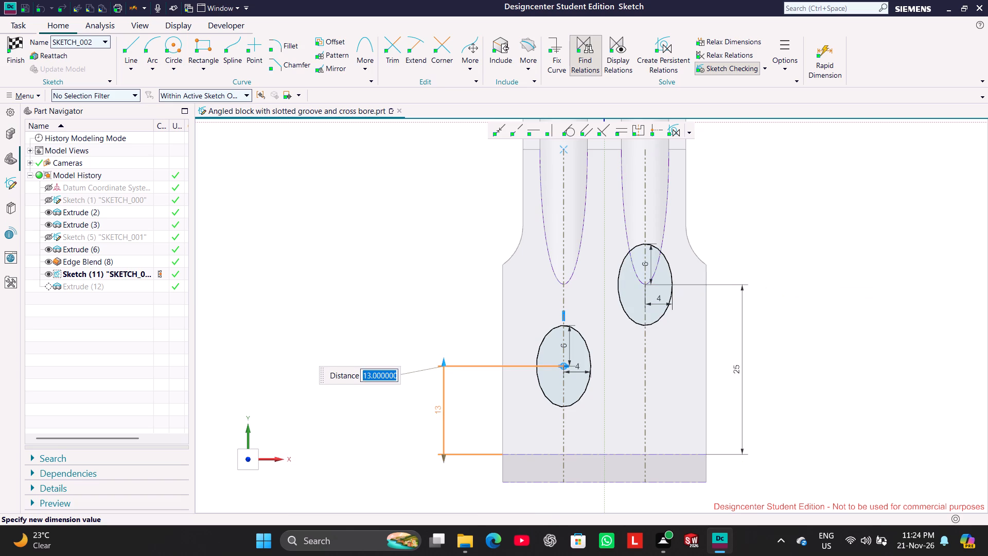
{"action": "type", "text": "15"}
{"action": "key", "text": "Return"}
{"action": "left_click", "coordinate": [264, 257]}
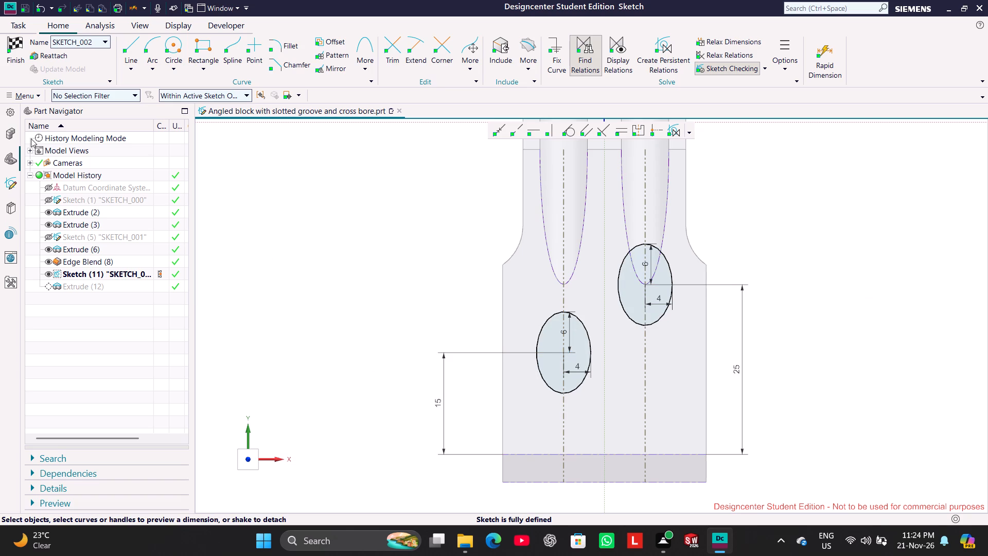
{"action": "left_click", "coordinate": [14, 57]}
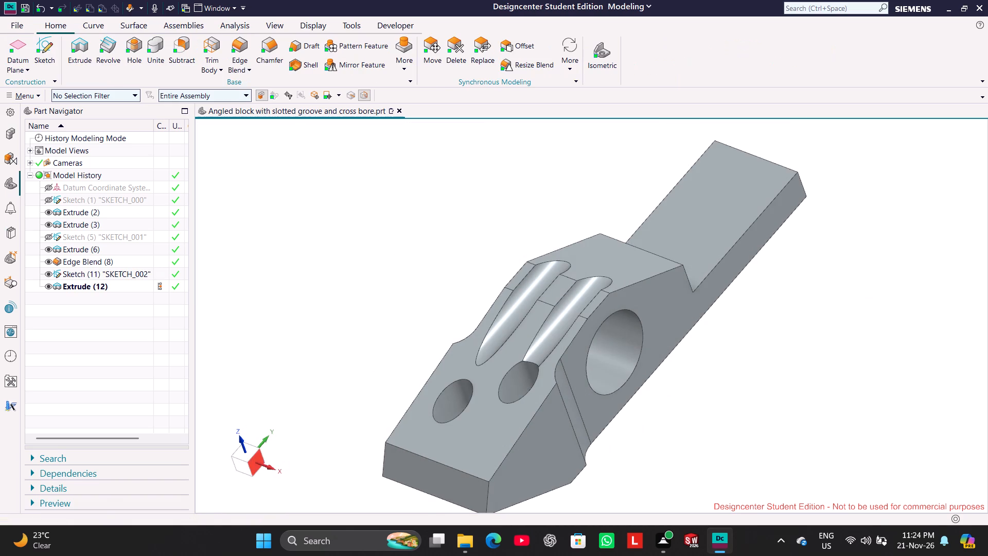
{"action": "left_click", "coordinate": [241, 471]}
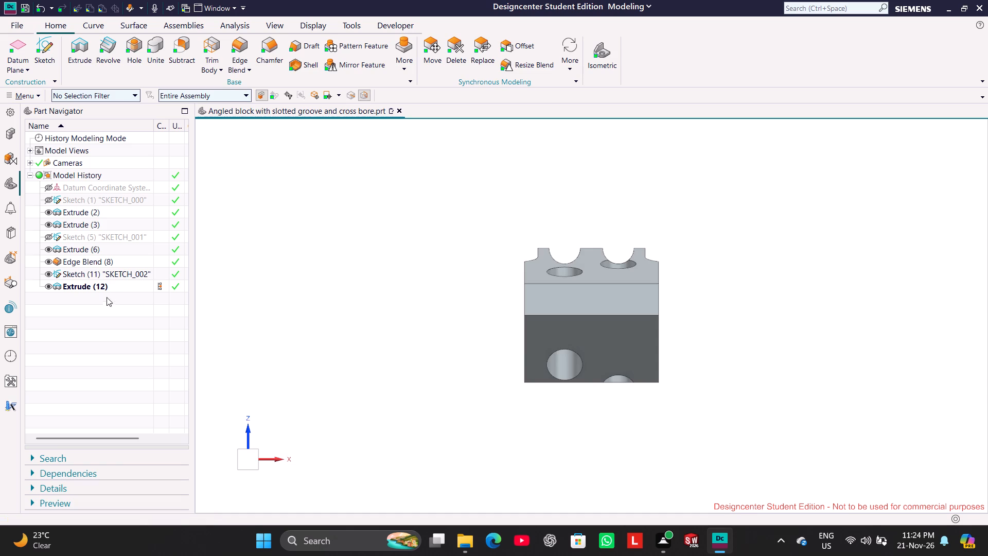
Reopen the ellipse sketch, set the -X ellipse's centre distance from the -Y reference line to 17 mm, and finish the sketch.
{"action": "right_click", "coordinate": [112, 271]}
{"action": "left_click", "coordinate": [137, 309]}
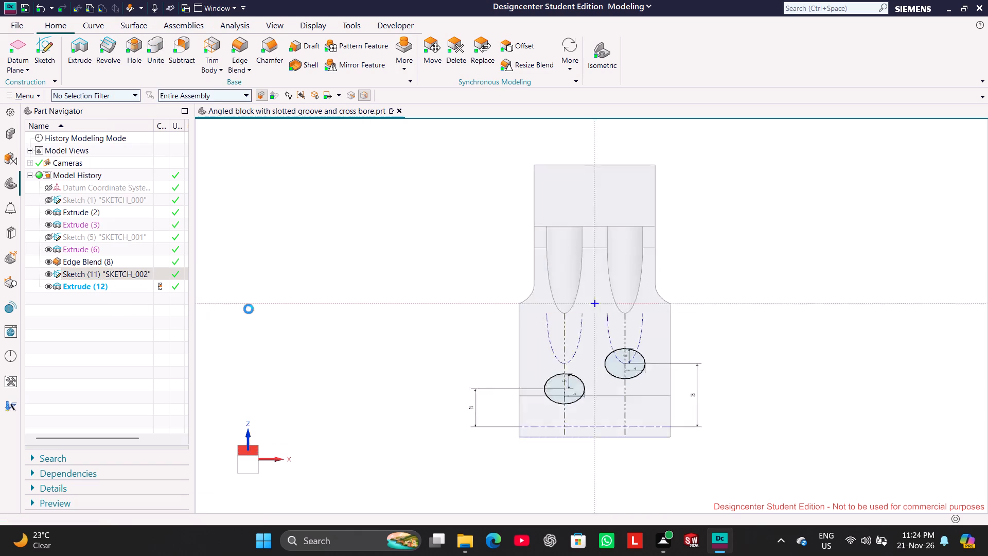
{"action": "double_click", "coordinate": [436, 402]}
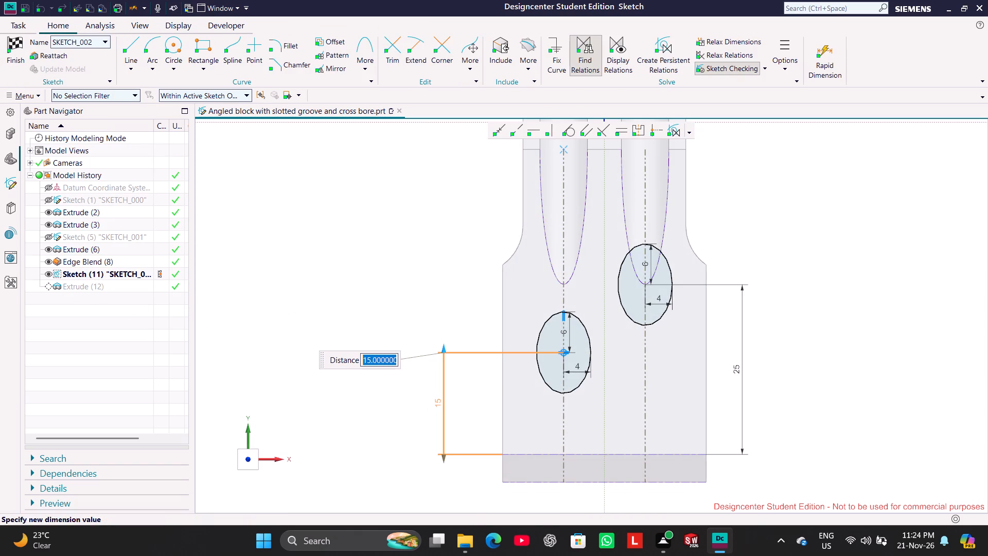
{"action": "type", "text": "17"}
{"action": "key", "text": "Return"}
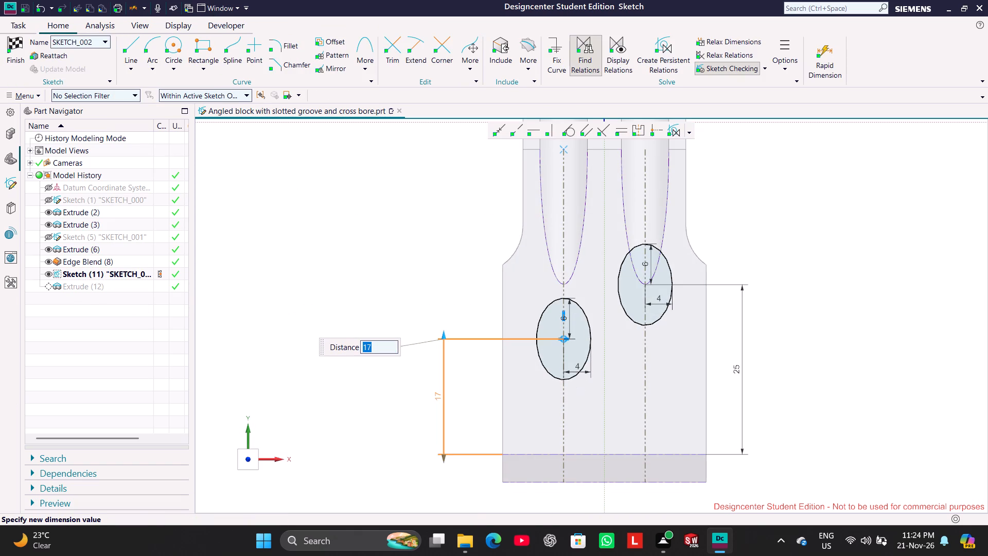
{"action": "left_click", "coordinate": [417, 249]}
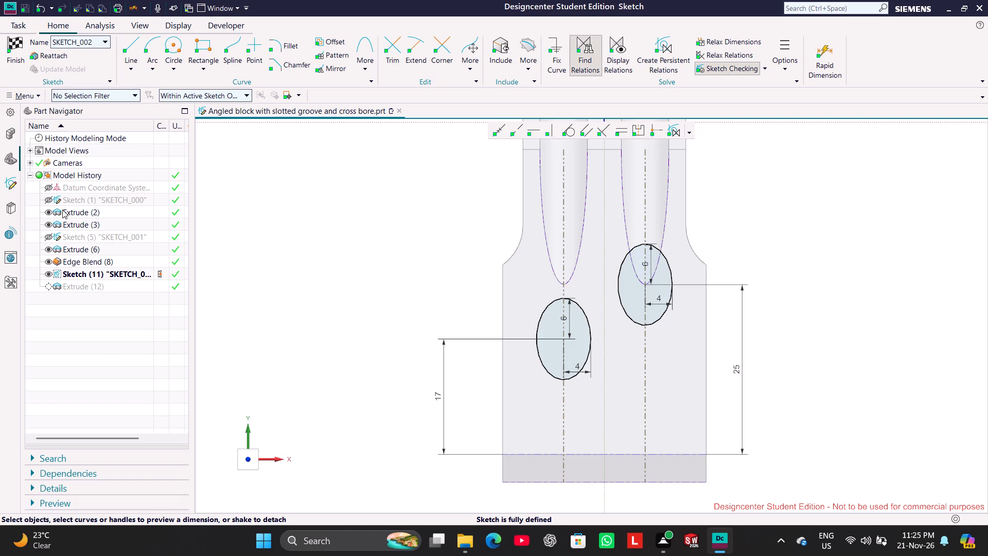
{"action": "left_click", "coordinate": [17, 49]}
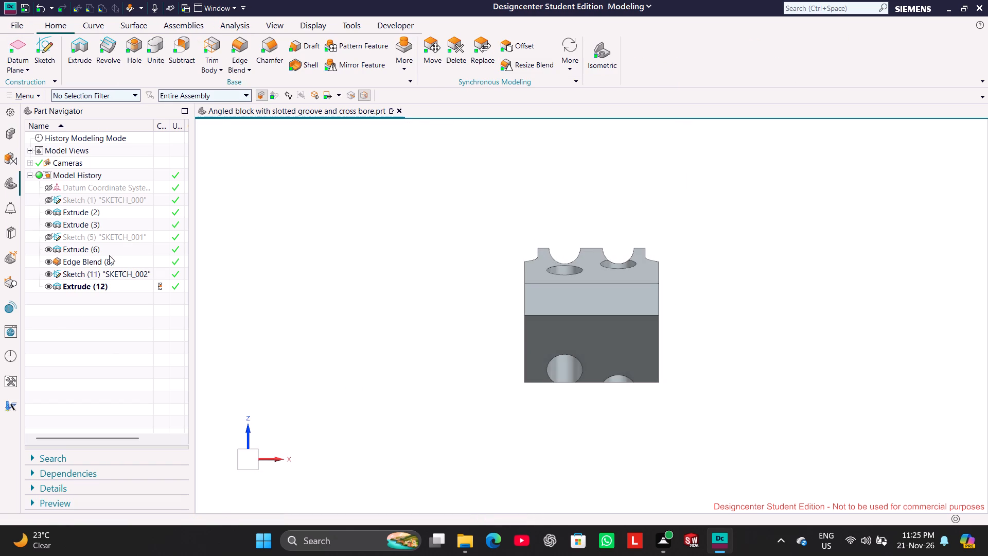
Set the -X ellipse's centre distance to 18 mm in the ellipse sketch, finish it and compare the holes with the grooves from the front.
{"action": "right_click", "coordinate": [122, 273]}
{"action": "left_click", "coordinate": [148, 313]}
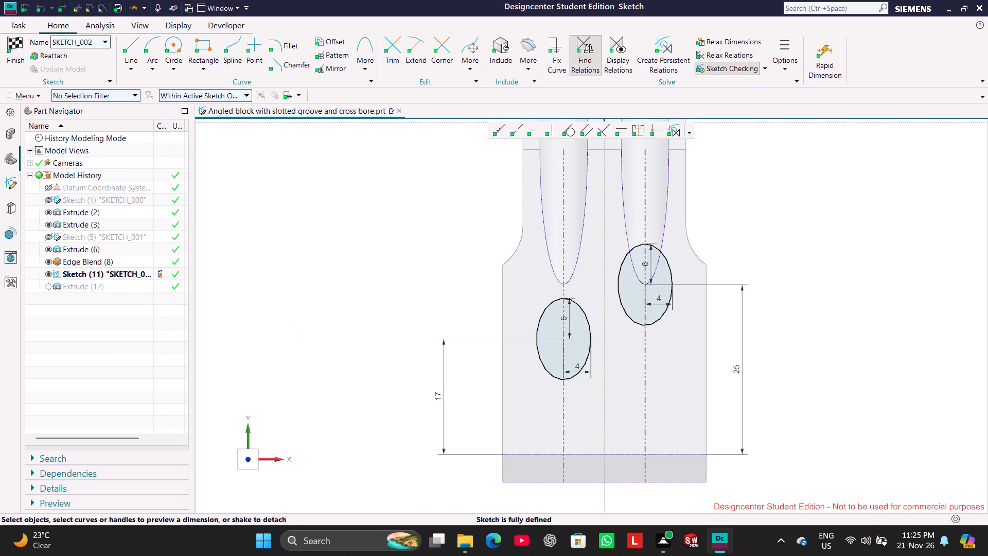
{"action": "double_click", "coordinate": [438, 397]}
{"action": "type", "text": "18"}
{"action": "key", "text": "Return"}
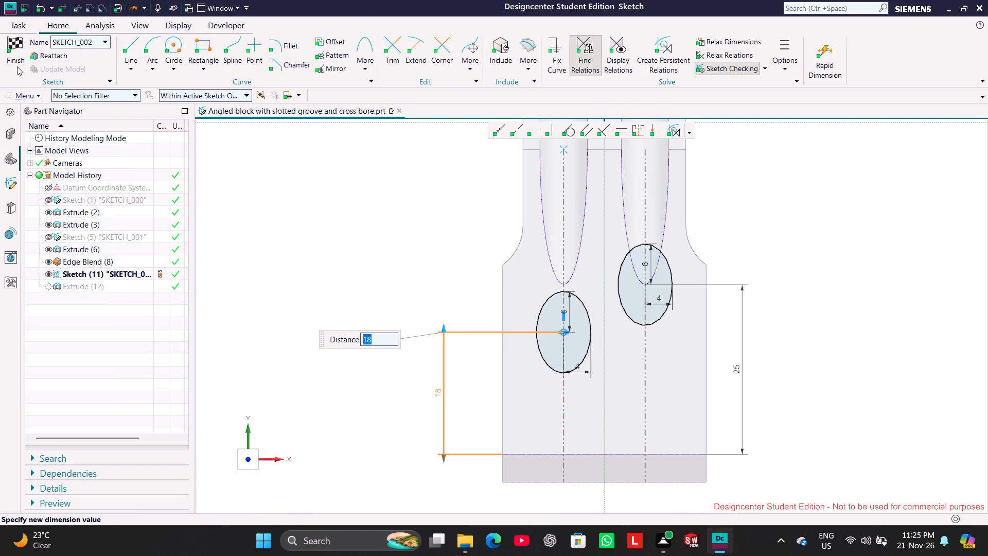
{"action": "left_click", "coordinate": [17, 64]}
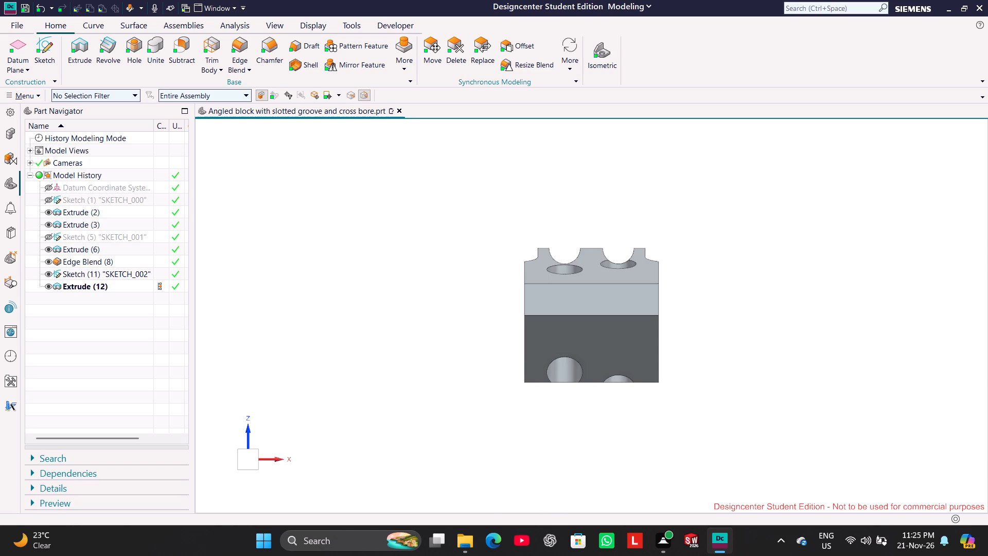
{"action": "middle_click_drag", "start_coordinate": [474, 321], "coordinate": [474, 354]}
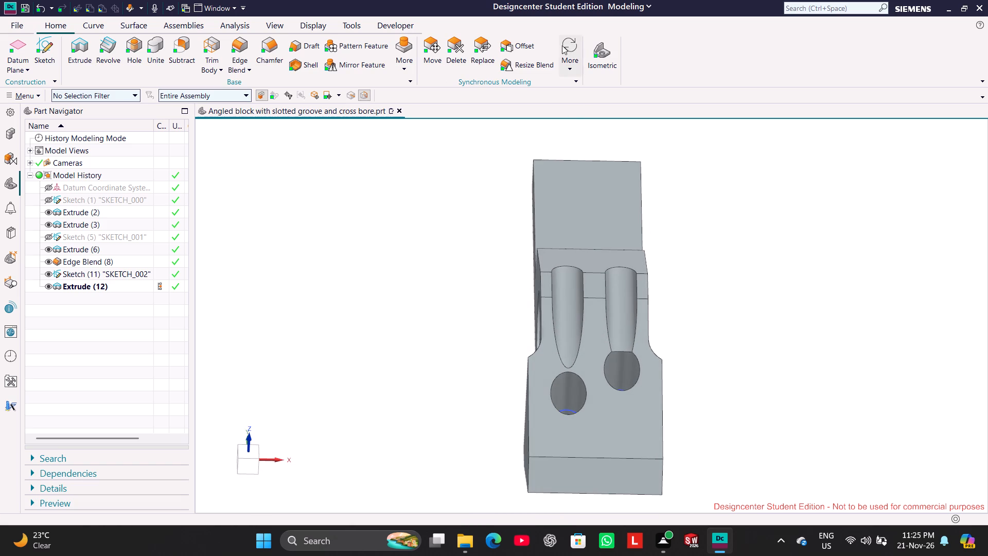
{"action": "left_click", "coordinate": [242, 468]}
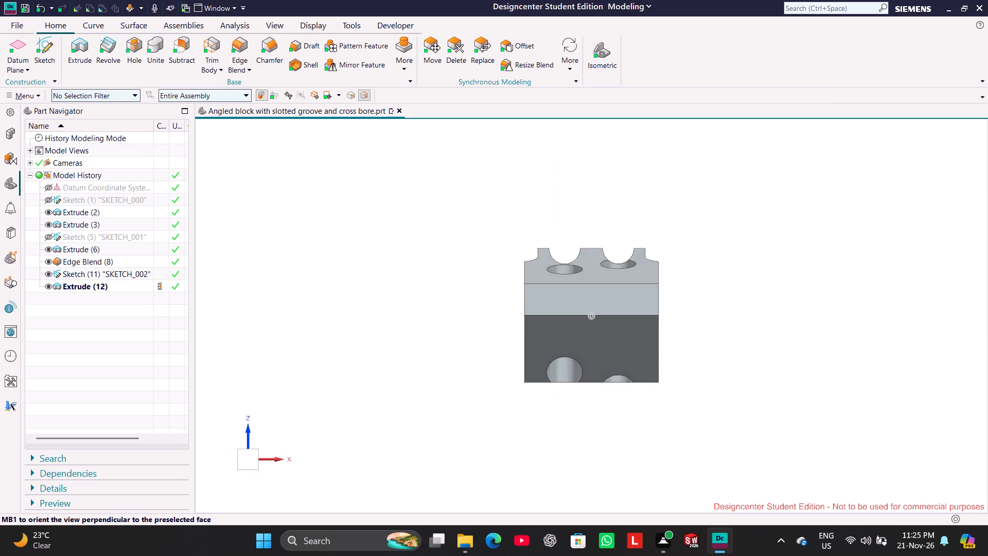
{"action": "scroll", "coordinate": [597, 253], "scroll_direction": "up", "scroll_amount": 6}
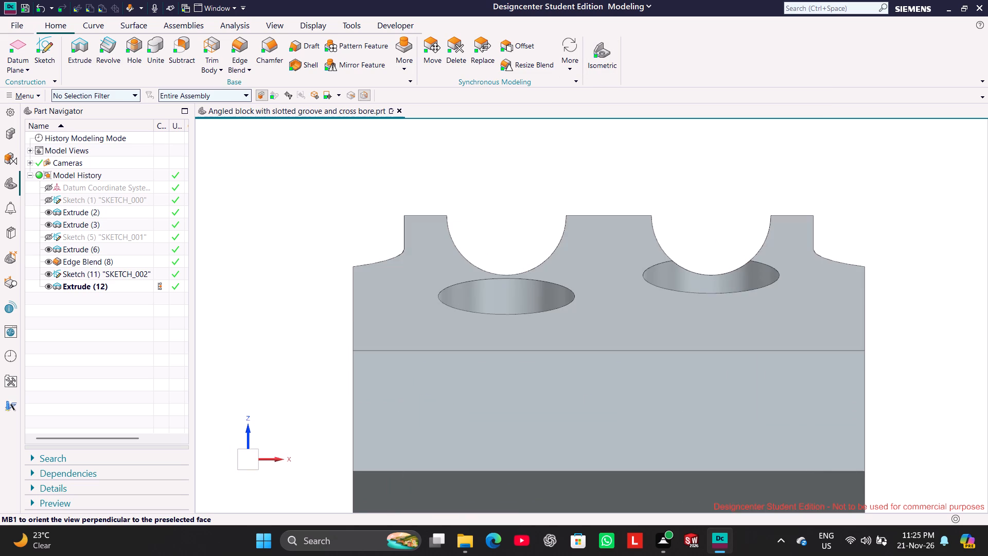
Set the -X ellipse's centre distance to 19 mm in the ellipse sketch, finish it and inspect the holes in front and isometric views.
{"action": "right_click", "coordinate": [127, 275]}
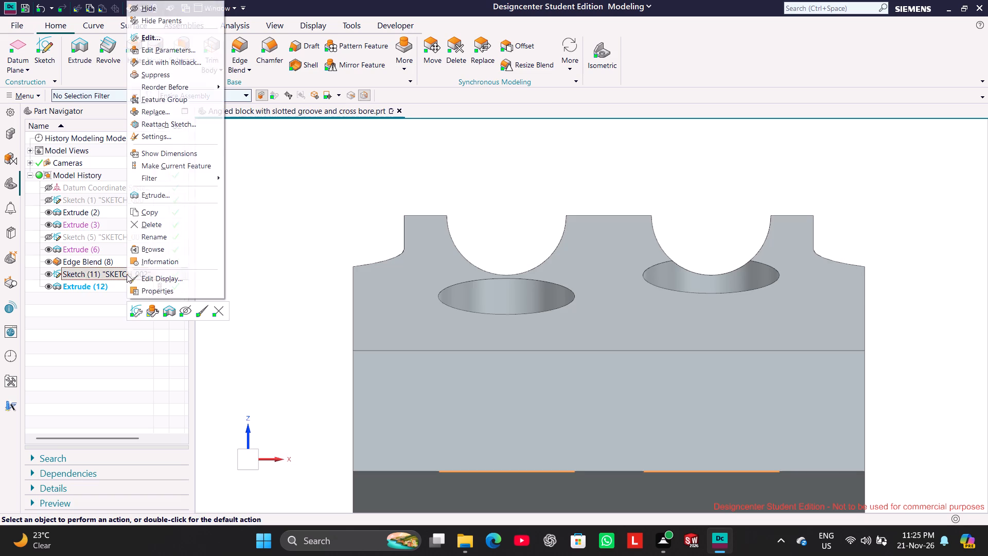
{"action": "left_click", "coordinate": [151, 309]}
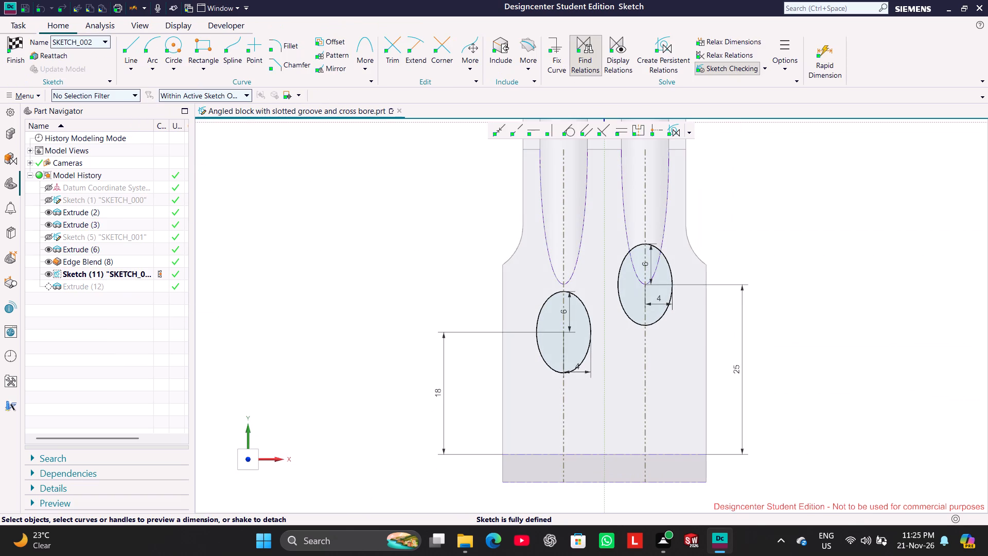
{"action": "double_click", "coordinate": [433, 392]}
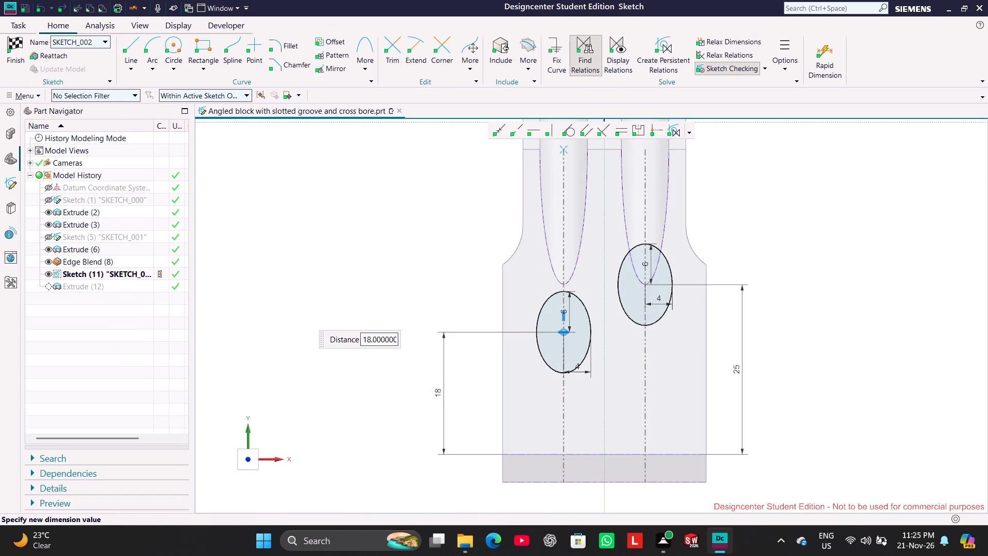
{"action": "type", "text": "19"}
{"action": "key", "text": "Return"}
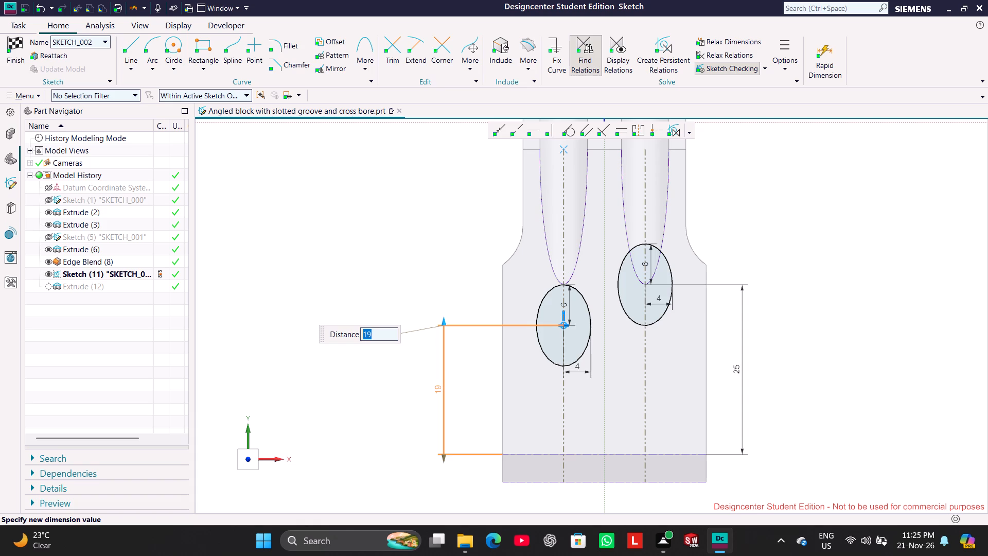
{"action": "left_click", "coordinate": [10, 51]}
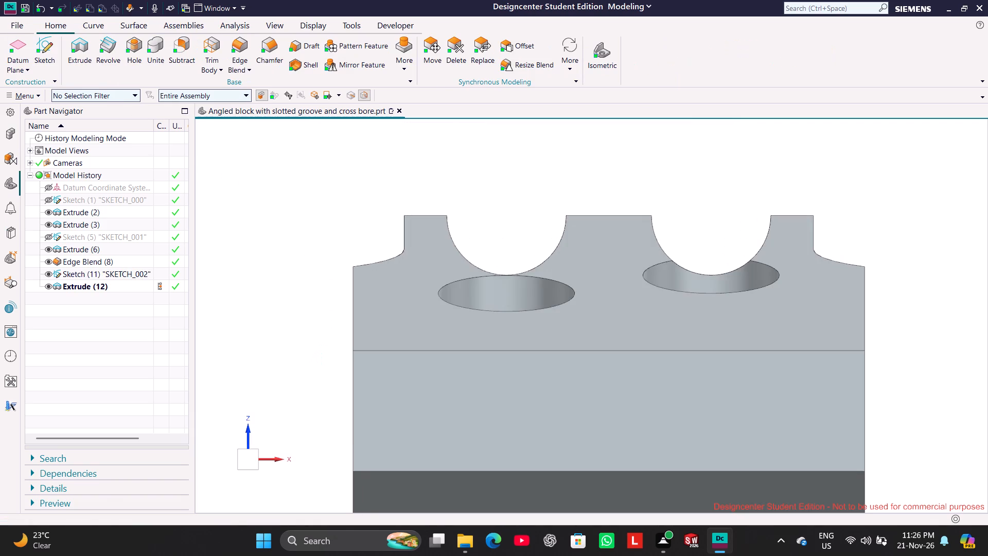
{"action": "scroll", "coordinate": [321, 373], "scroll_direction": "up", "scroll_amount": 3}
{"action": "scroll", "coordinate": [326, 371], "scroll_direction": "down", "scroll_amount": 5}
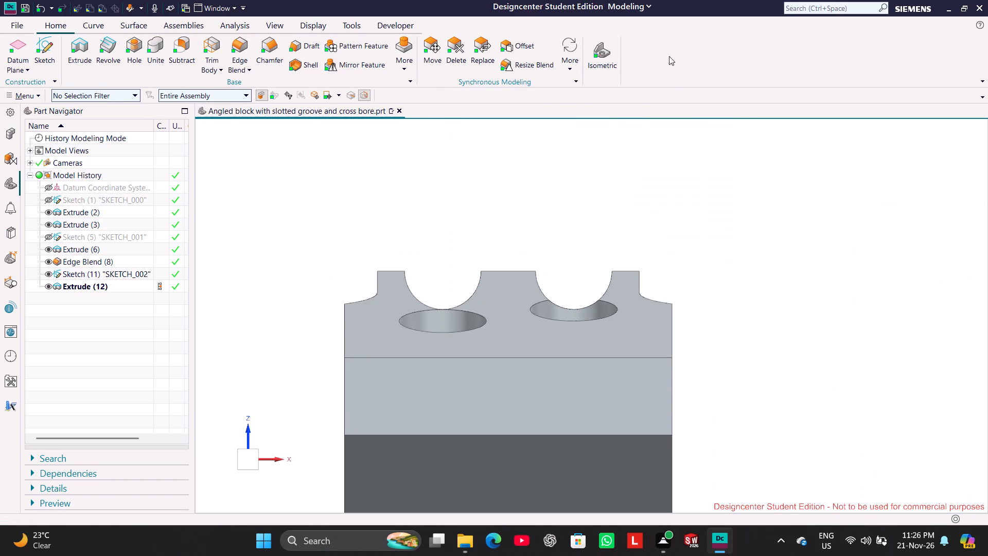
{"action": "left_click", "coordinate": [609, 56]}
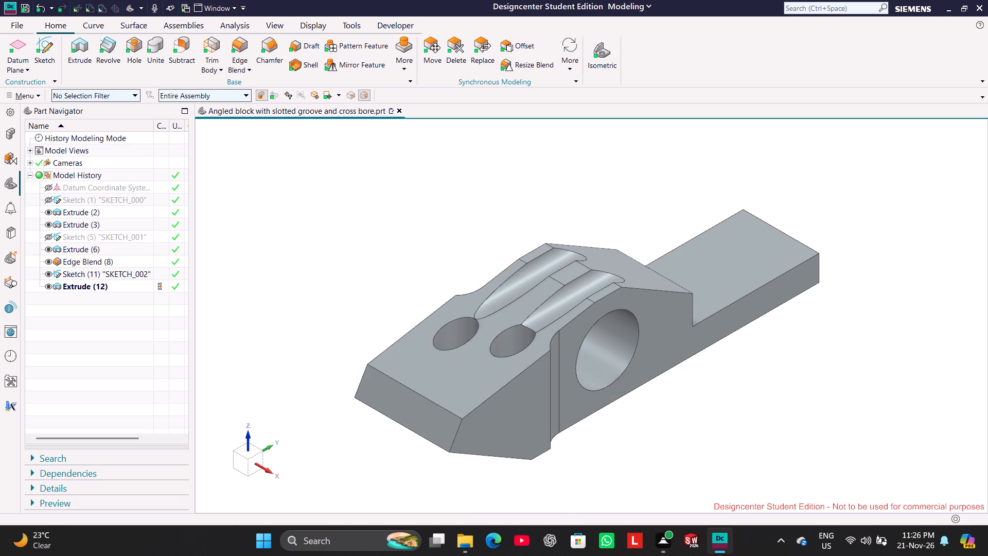
Reopen the ellipse sketch, set the -X ellipse's centre distance from the -Y reference line to 17 mm, and finish the sketch.
{"action": "right_click", "coordinate": [133, 273]}
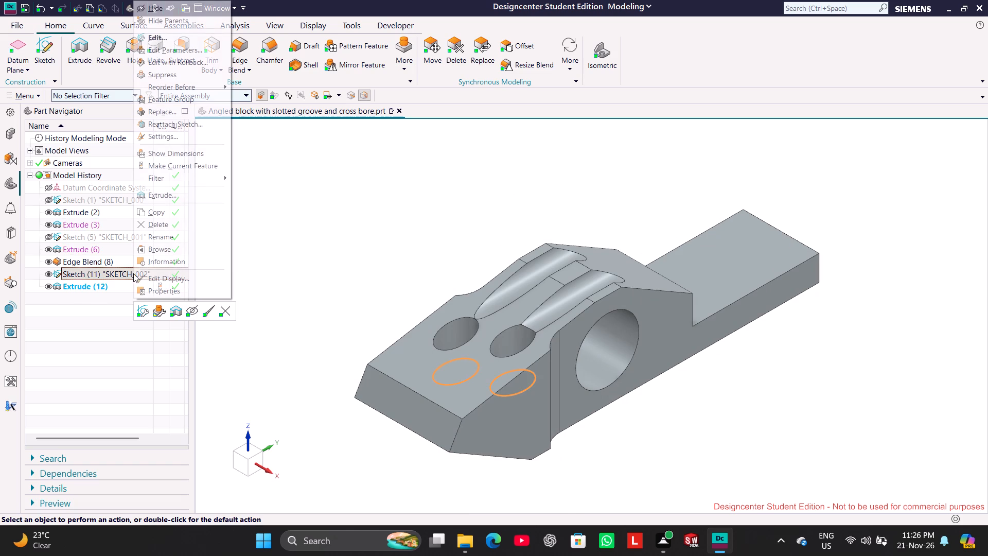
{"action": "left_click", "coordinate": [157, 311]}
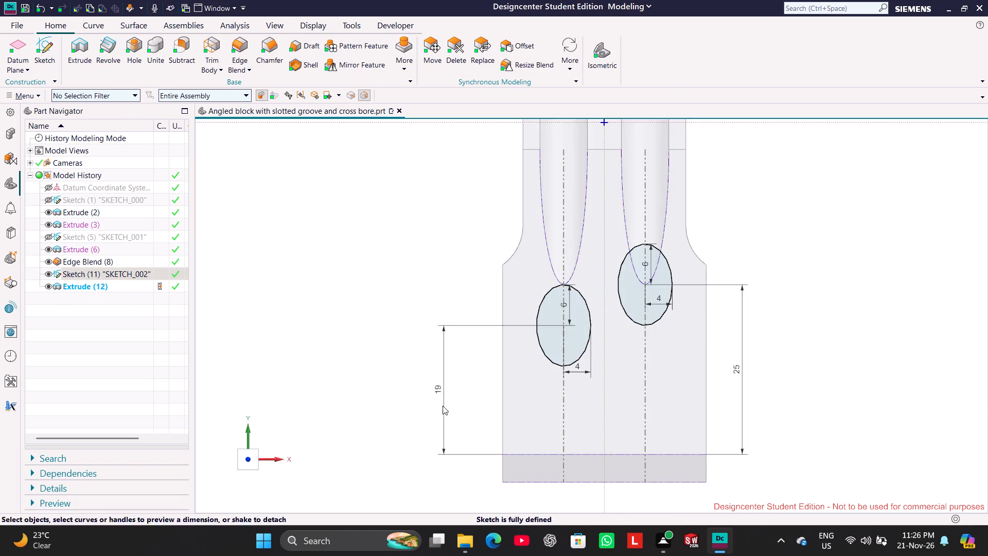
{"action": "double_click", "coordinate": [436, 390]}
{"action": "type", "text": "17"}
{"action": "key", "text": "Return"}
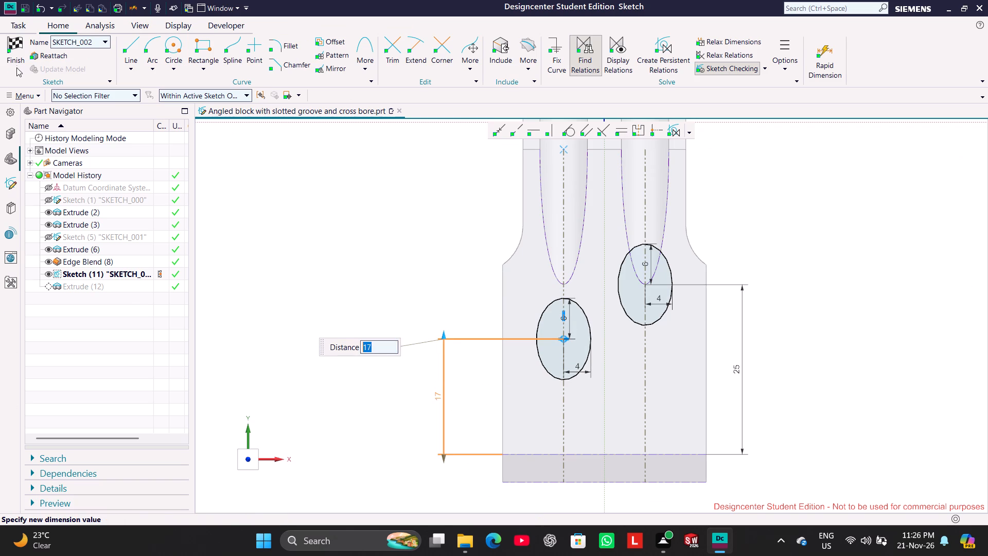
{"action": "left_click", "coordinate": [17, 64]}
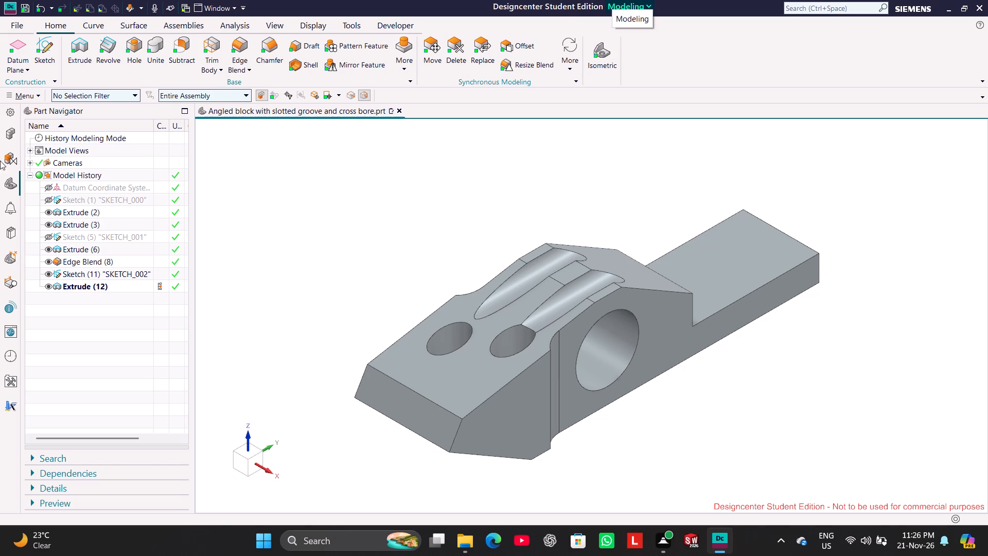
Create a new sketch on the Top plane.
{"action": "left_click", "coordinate": [44, 53]}
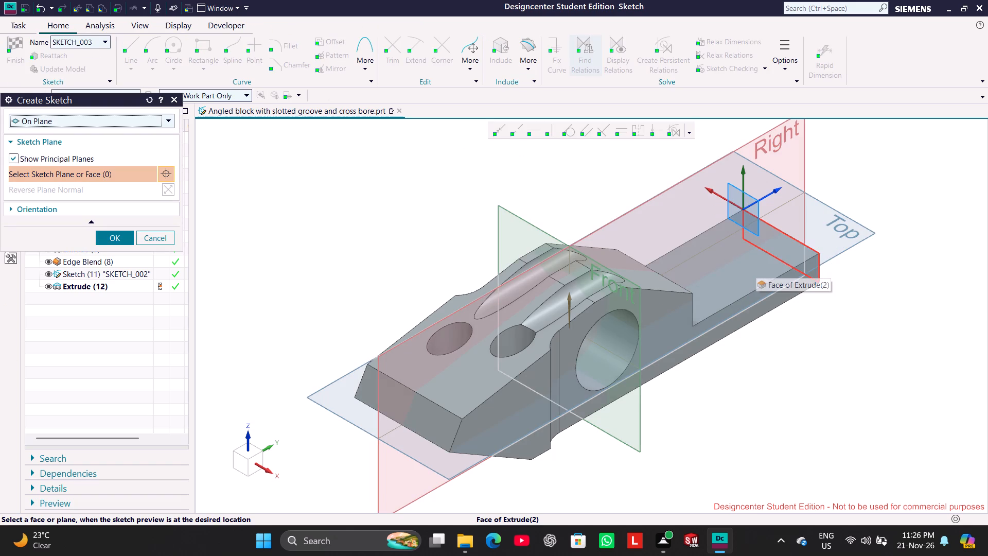
{"action": "left_click", "coordinate": [830, 206]}
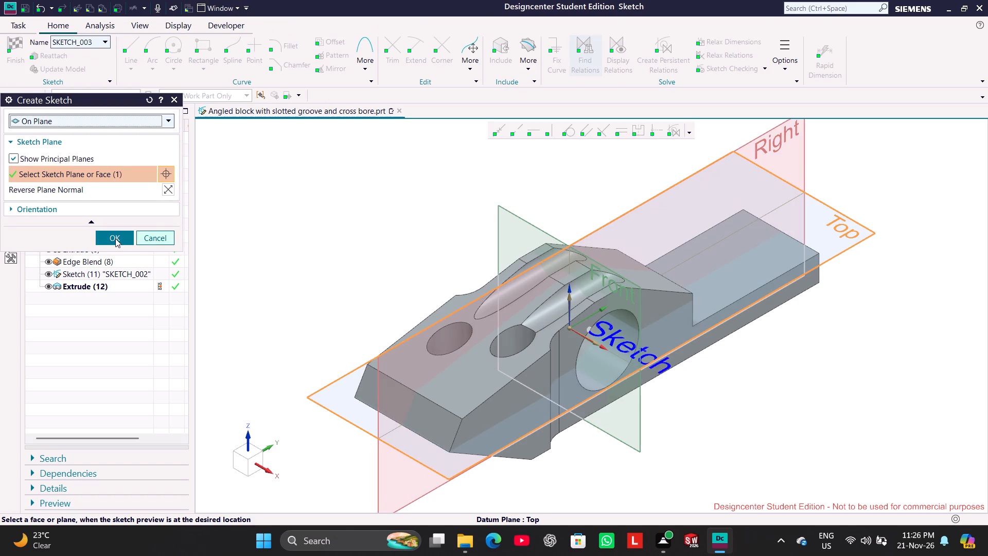
{"action": "left_click", "coordinate": [115, 238]}
{"action": "left_click", "coordinate": [329, 228]}
Draw a 12.5 mm diameter circle centred on the sketch's Y axis near the flat arm's end, about 57 mm from the origin.
{"action": "scroll", "coordinate": [754, 182], "scroll_direction": "up", "scroll_amount": 2}
{"action": "scroll", "coordinate": [756, 181], "scroll_direction": "down", "scroll_amount": 2}
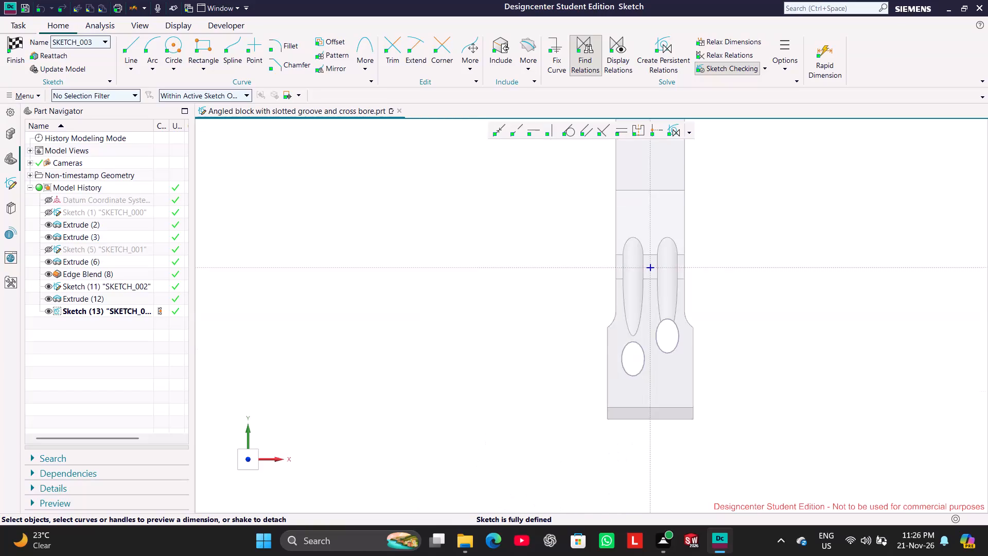
{"action": "scroll", "coordinate": [753, 182], "scroll_direction": "down", "scroll_amount": 5}
{"action": "middle_click_drag", "start_coordinate": [783, 114], "coordinate": [722, 289], "text": "shift"}
{"action": "middle_click_drag", "start_coordinate": [751, 176], "coordinate": [747, 188], "text": "shift"}
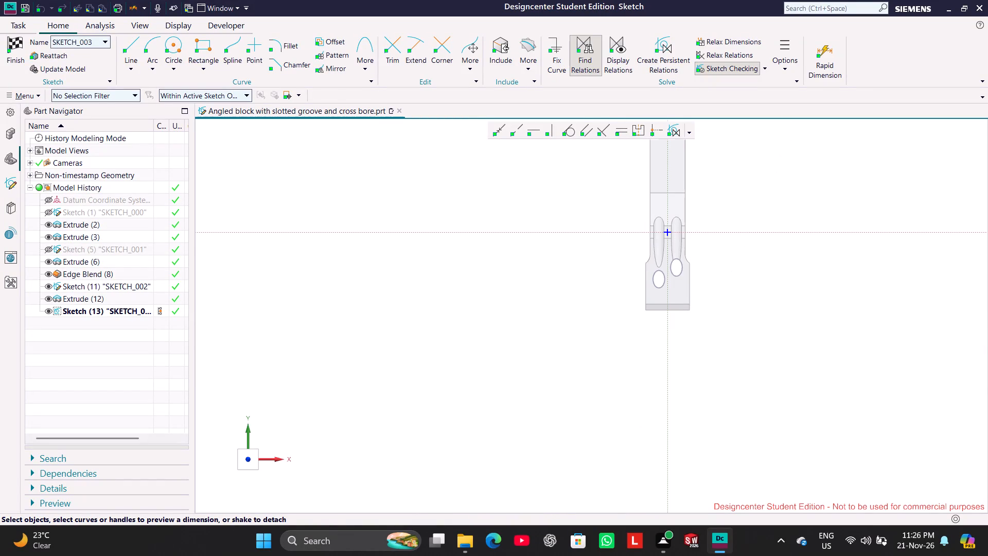
{"action": "middle_click_drag", "start_coordinate": [747, 188], "coordinate": [678, 353], "text": "shift"}
{"action": "scroll", "coordinate": [674, 343], "scroll_direction": "up", "scroll_amount": 4}
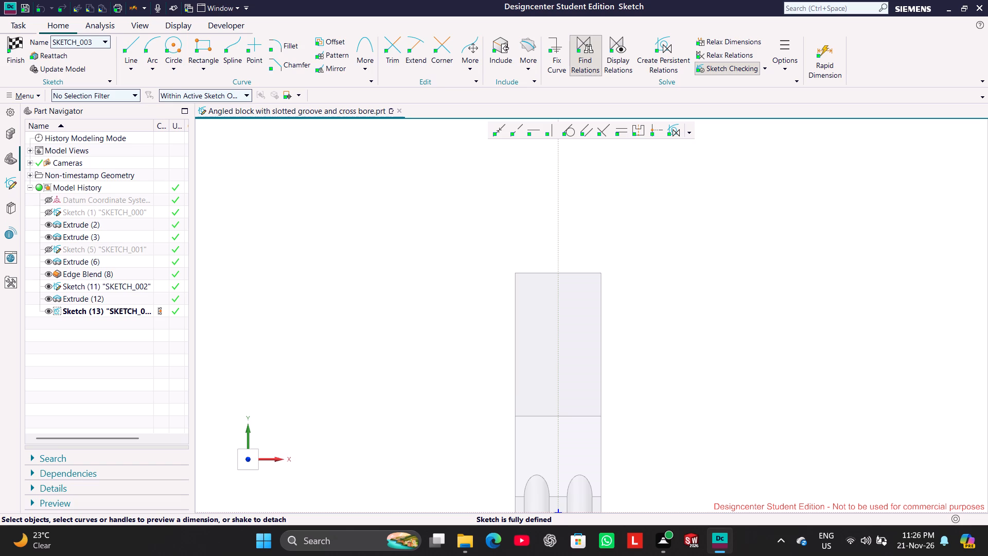
{"action": "left_click", "coordinate": [171, 41]}
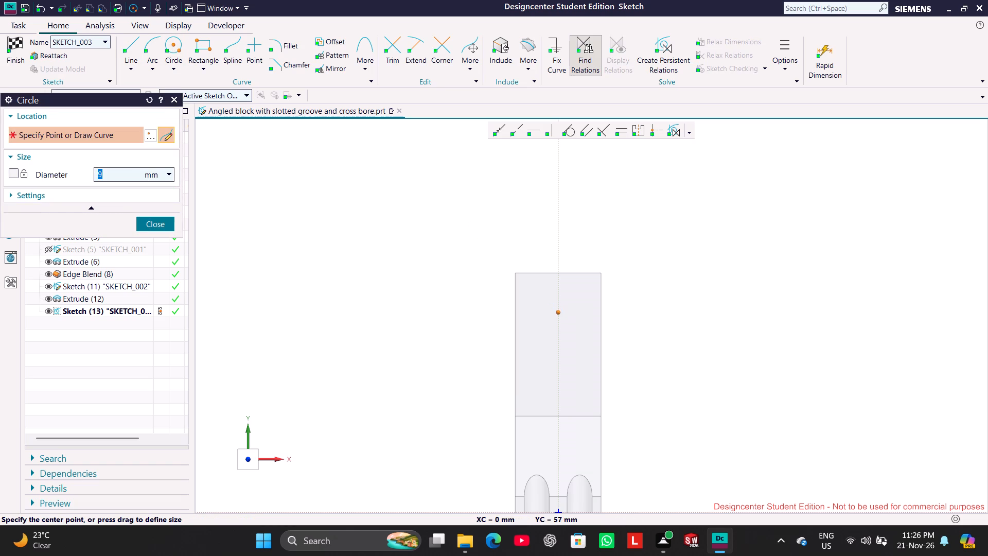
{"action": "left_click", "coordinate": [562, 311]}
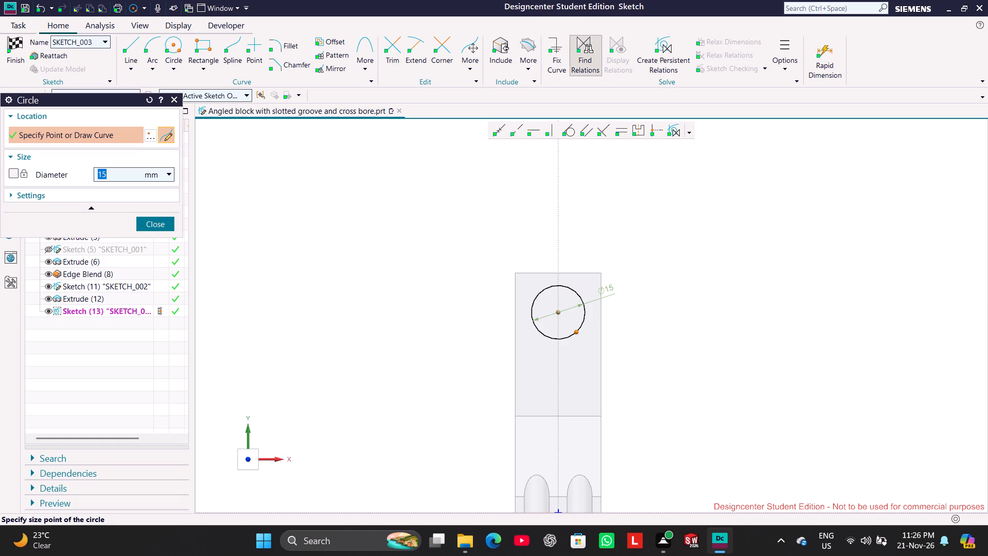
{"action": "type", "text": "12"}
{"action": "type", "text": ".5"}
{"action": "key", "text": "Return"}
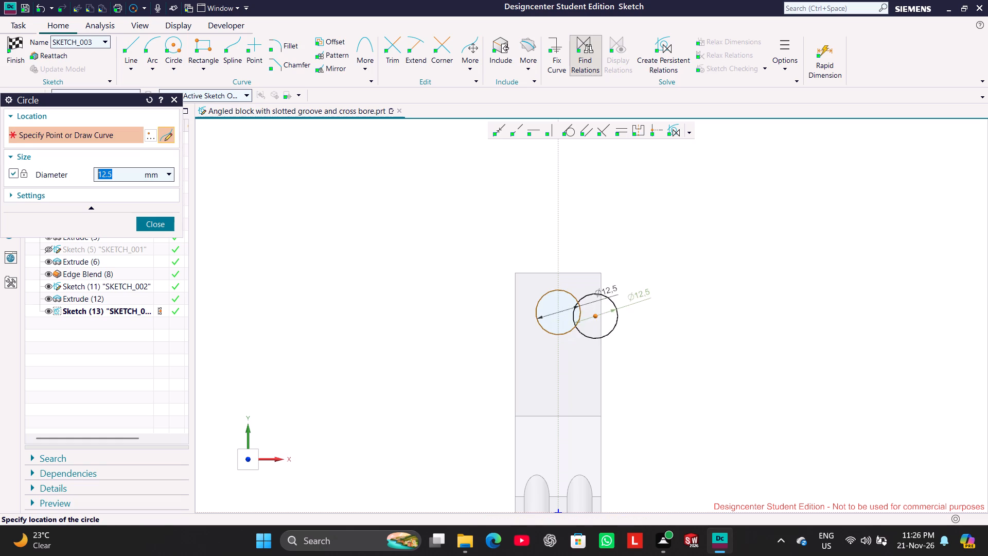
{"action": "left_click", "coordinate": [151, 224]}
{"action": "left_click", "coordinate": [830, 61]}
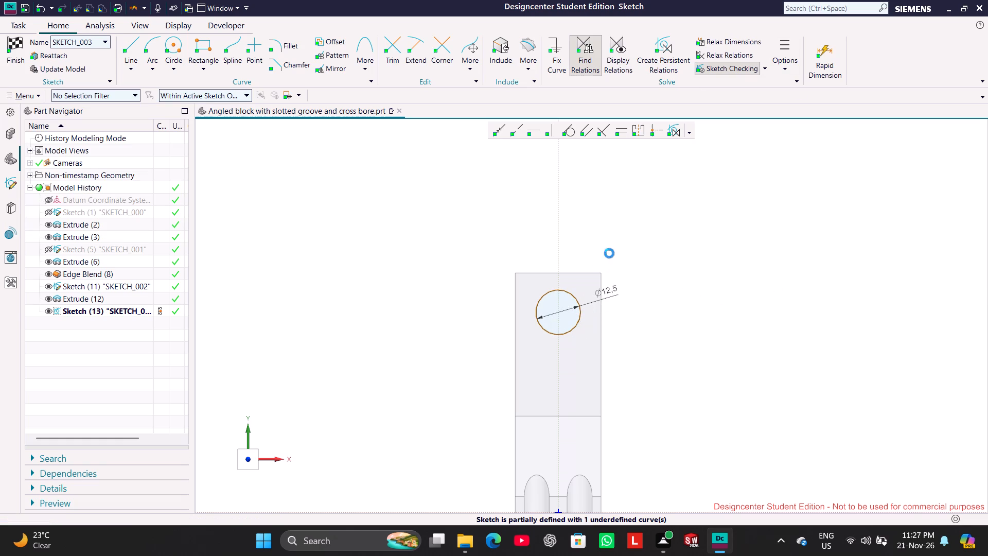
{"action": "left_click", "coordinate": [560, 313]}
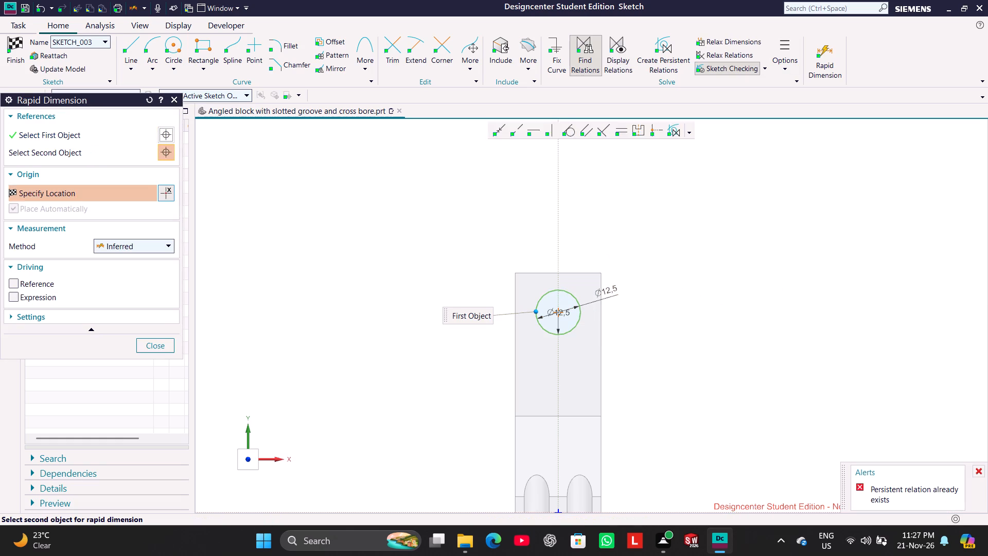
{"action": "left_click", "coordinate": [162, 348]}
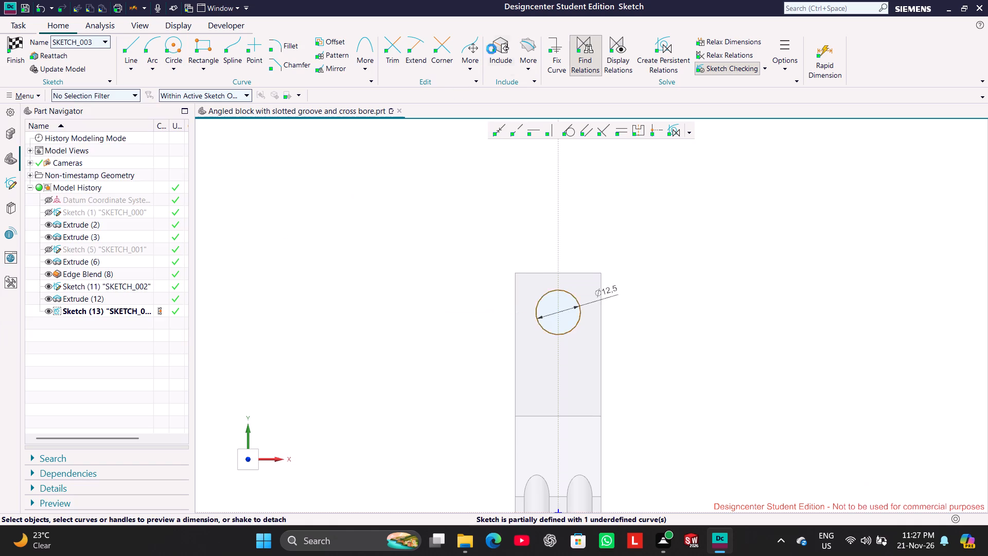
Include the flat arm's end edge in the sketch as reference geometry.
{"action": "left_click", "coordinate": [506, 44]}
{"action": "left_click", "coordinate": [539, 272]}
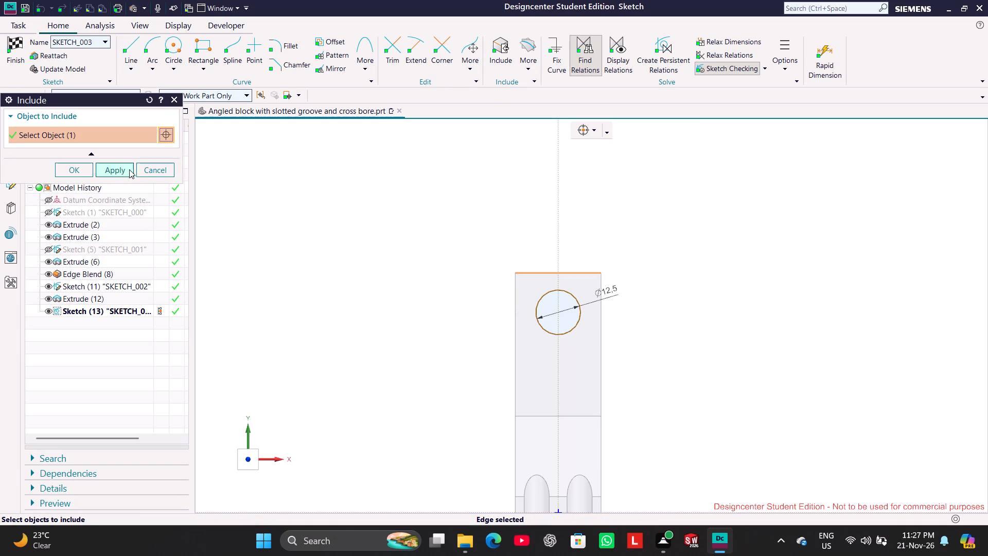
{"action": "left_click", "coordinate": [126, 169]}
{"action": "left_click", "coordinate": [164, 170]}
Dimension the distance from the circle's centre to the included end edge and place the dimension outside the arm's -X side.
{"action": "left_click", "coordinate": [821, 56]}
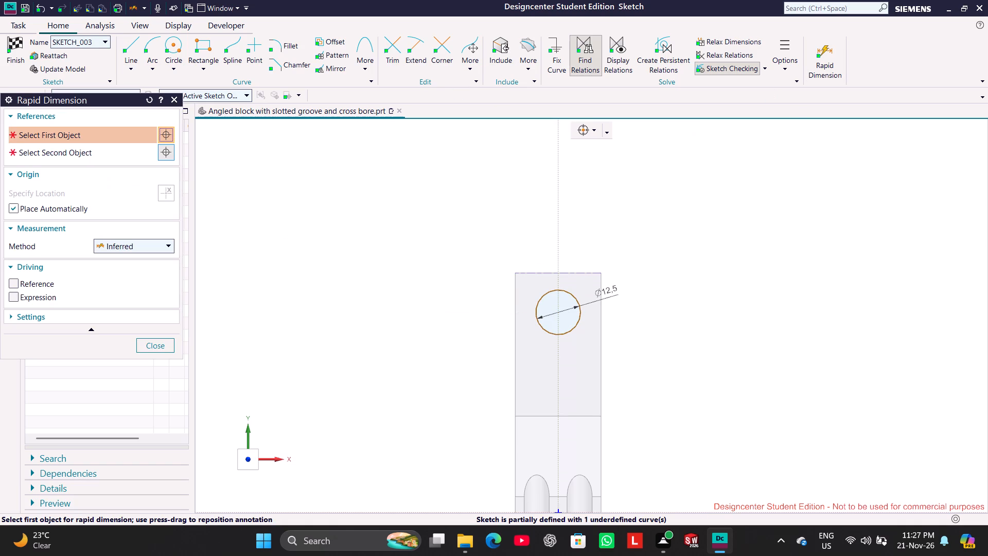
{"action": "left_click", "coordinate": [558, 312]}
{"action": "left_click", "coordinate": [556, 271]}
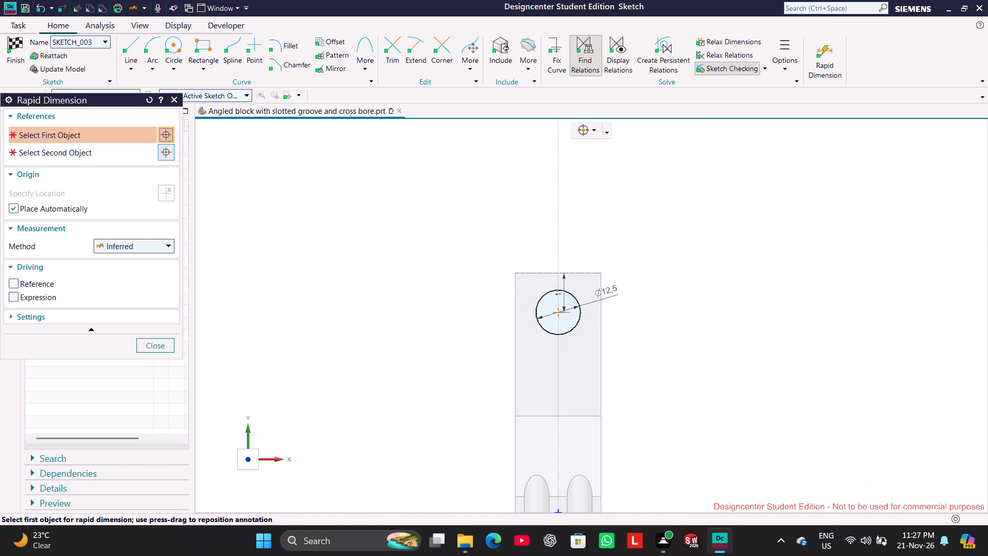
{"action": "left_click_drag", "start_coordinate": [560, 285], "coordinate": [494, 291]}
{"action": "left_click_drag", "start_coordinate": [568, 278], "coordinate": [538, 281]}
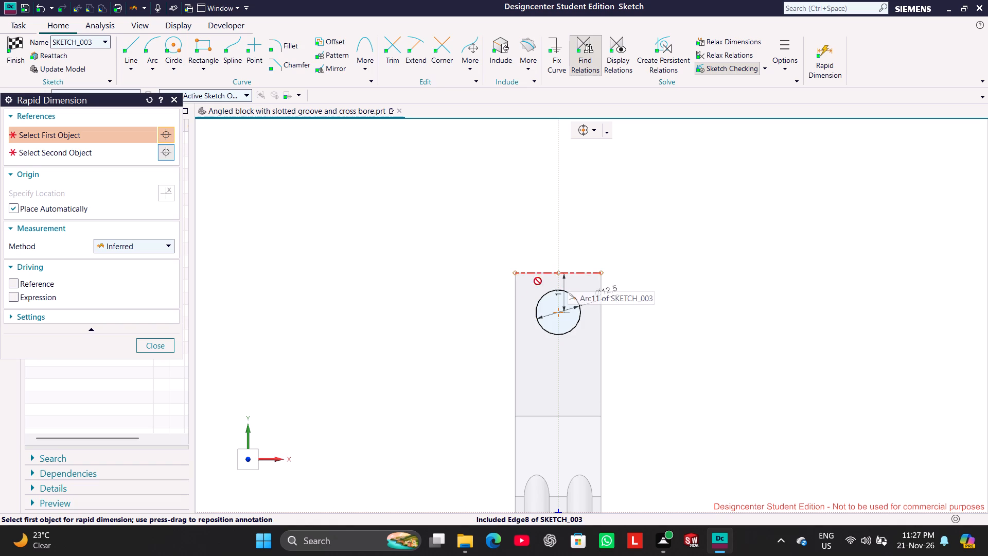
{"action": "left_click_drag", "start_coordinate": [538, 281], "coordinate": [517, 282]}
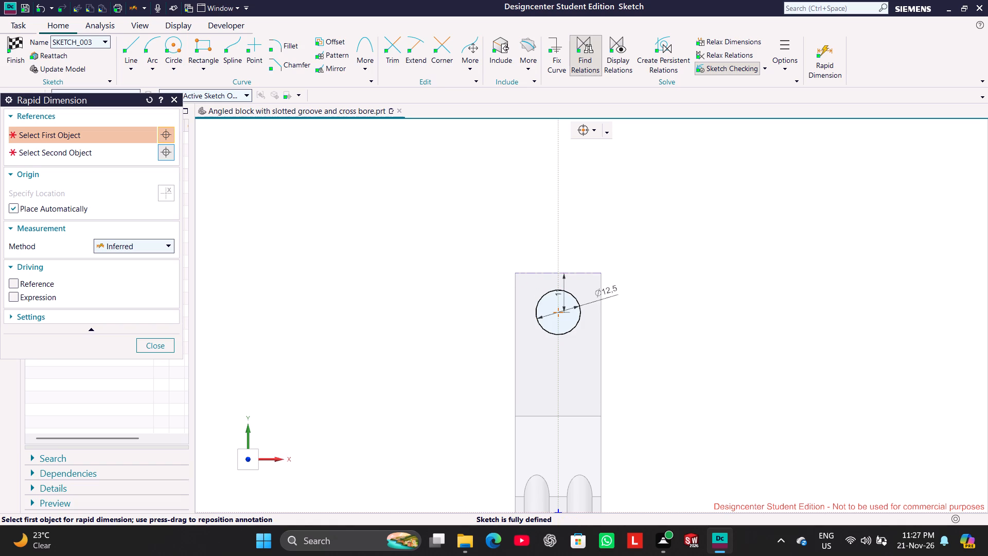
{"action": "left_click", "coordinate": [157, 345]}
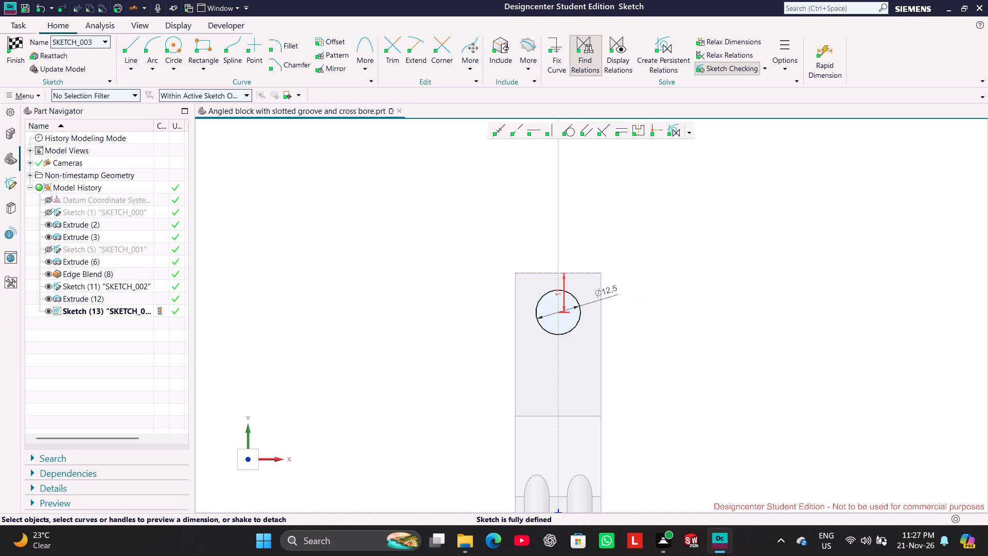
{"action": "left_click_drag", "start_coordinate": [567, 283], "coordinate": [492, 284]}
Set the circle centre's distance from the arm's end edge to 9 mm and finish the sketch.
{"action": "double_click", "coordinate": [491, 286]}
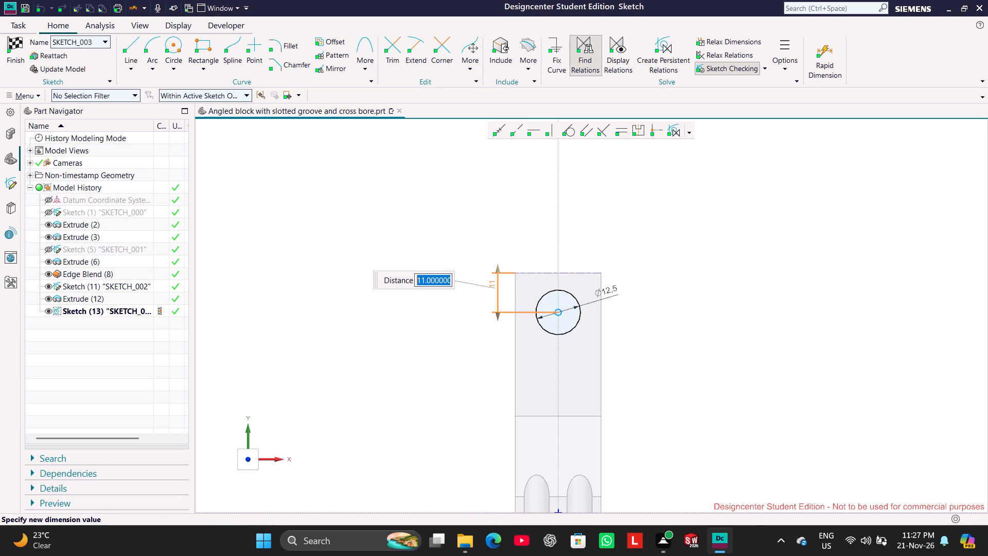
{"action": "key", "text": "9"}
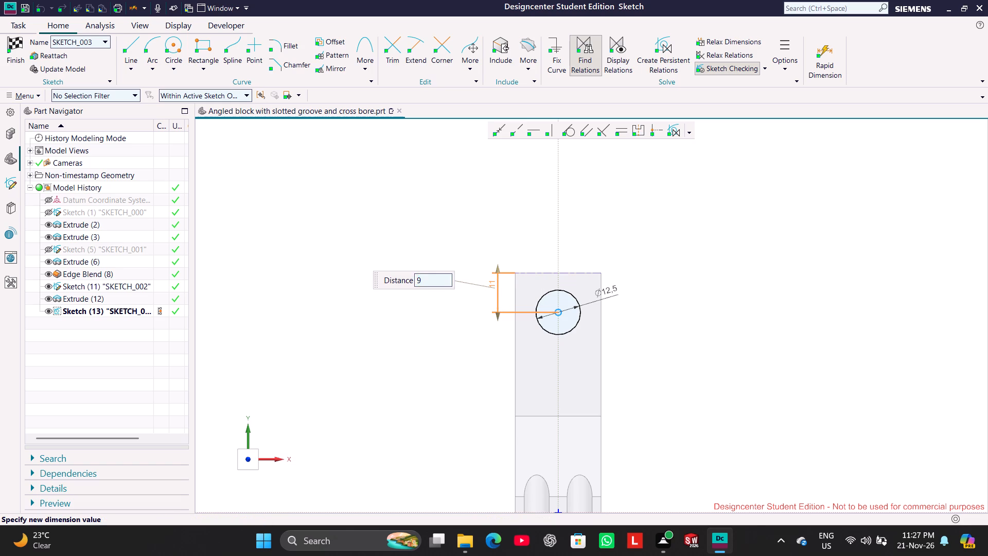
{"action": "key", "text": "Return"}
{"action": "left_click", "coordinate": [473, 406]}
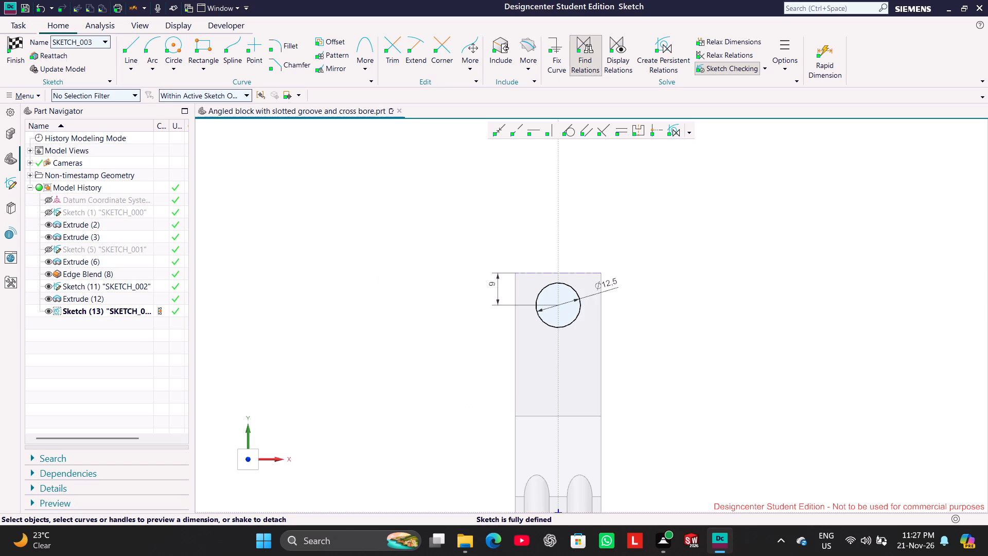
{"action": "left_click", "coordinate": [21, 52]}
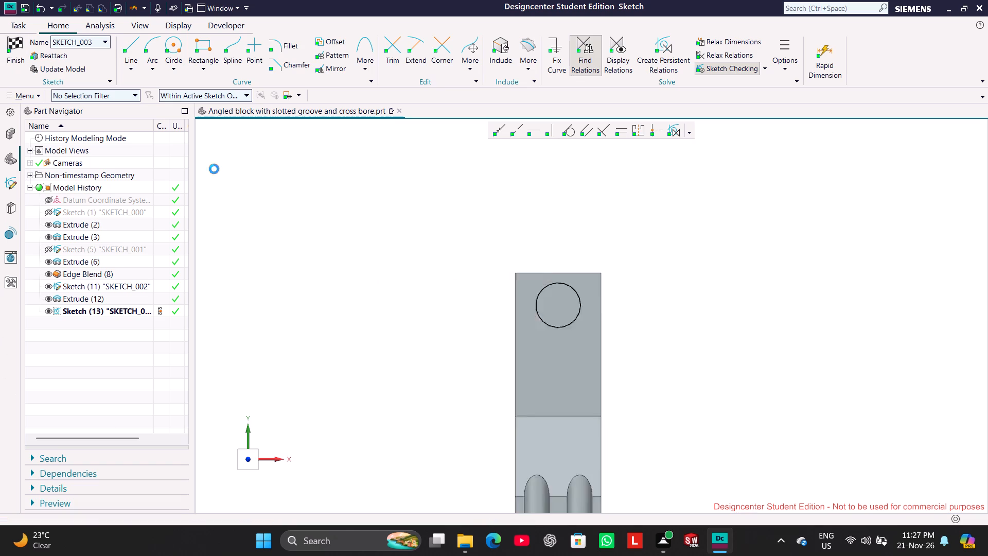
Start extruding the circle sketch downward, with its start limit offset from the flat arm's top face.
{"action": "right_click", "coordinate": [118, 298]}
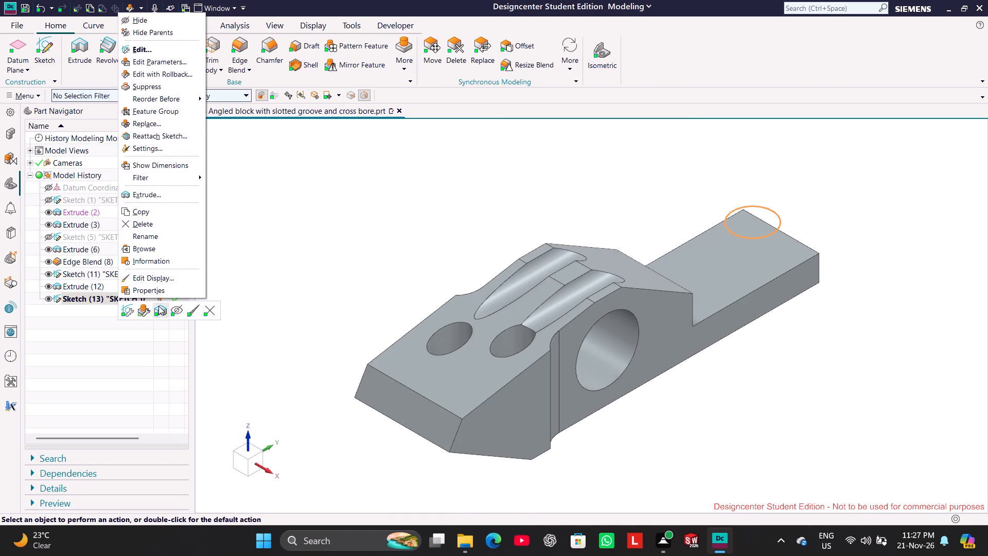
{"action": "left_click", "coordinate": [158, 310]}
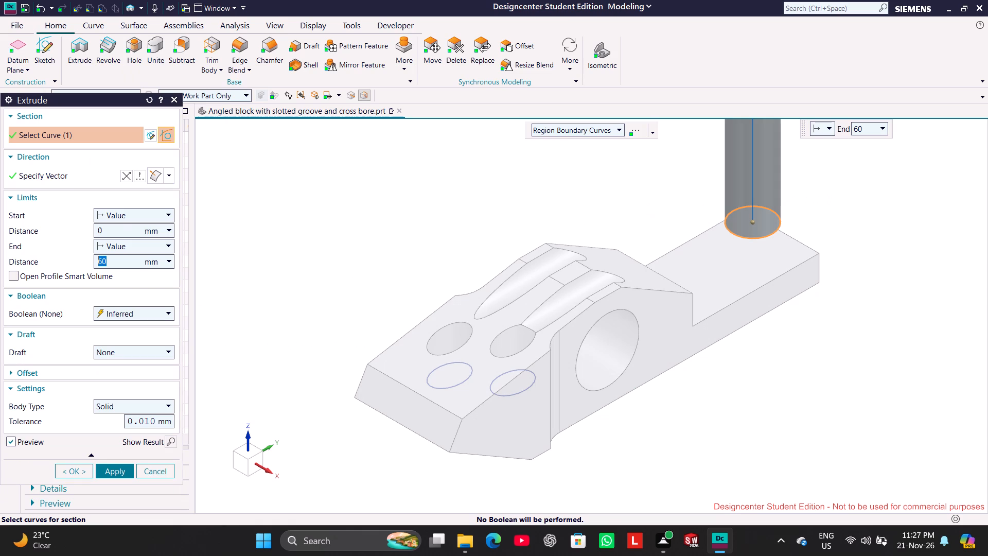
{"action": "left_click", "coordinate": [127, 176]}
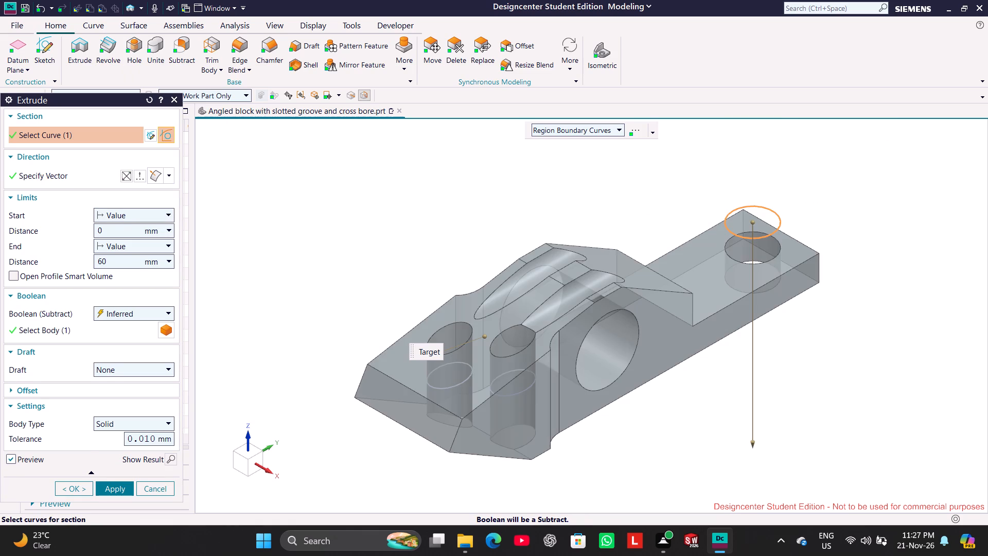
{"action": "left_click", "coordinate": [163, 218]}
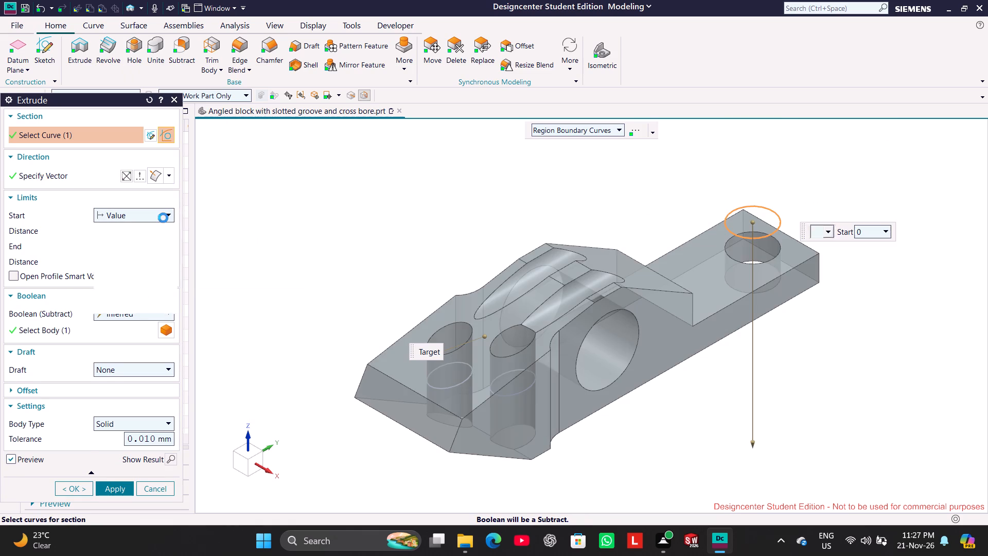
{"action": "left_click", "coordinate": [154, 280]}
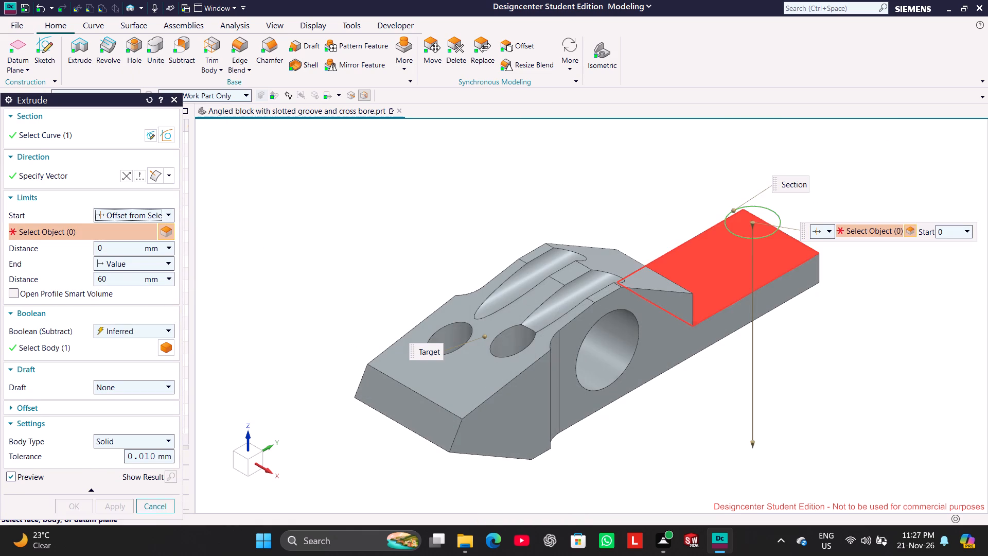
{"action": "left_click", "coordinate": [791, 264]}
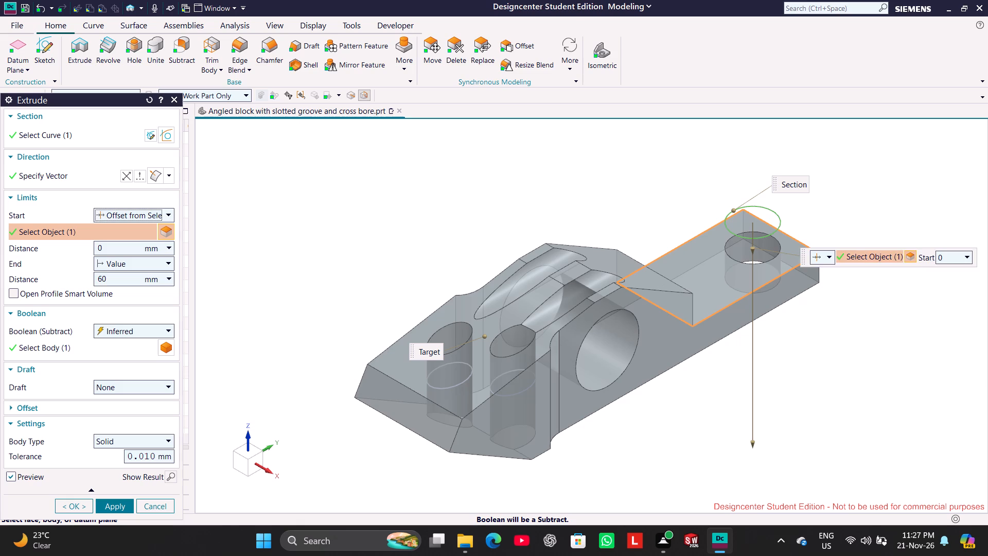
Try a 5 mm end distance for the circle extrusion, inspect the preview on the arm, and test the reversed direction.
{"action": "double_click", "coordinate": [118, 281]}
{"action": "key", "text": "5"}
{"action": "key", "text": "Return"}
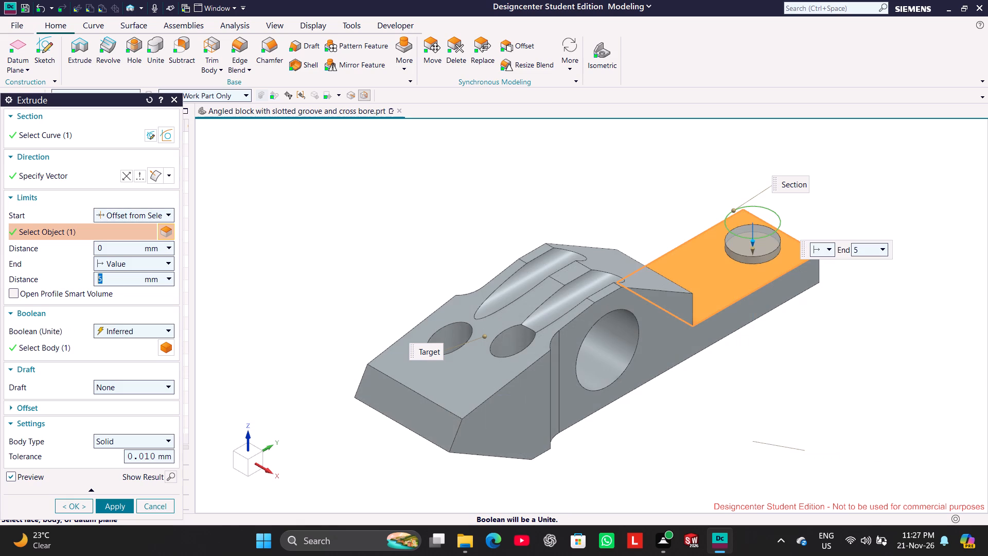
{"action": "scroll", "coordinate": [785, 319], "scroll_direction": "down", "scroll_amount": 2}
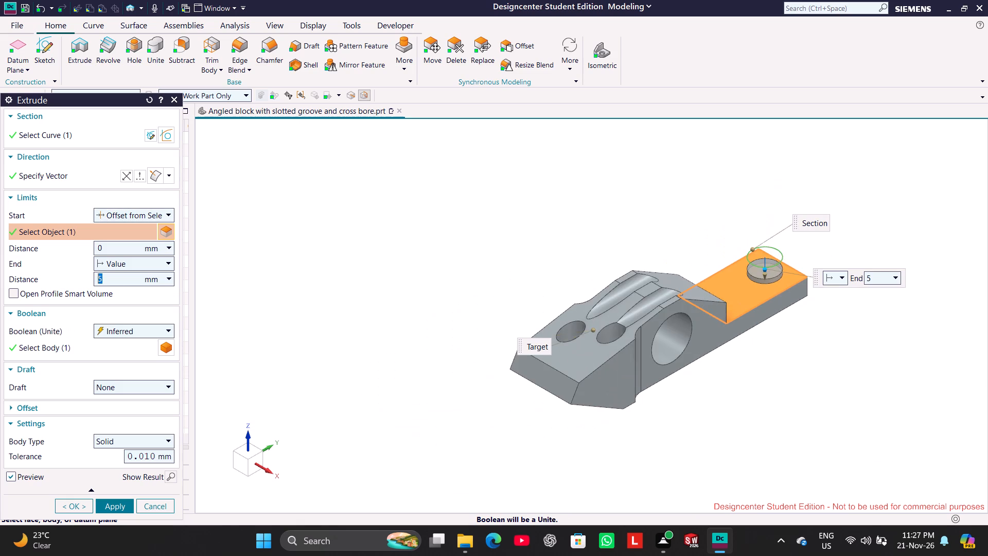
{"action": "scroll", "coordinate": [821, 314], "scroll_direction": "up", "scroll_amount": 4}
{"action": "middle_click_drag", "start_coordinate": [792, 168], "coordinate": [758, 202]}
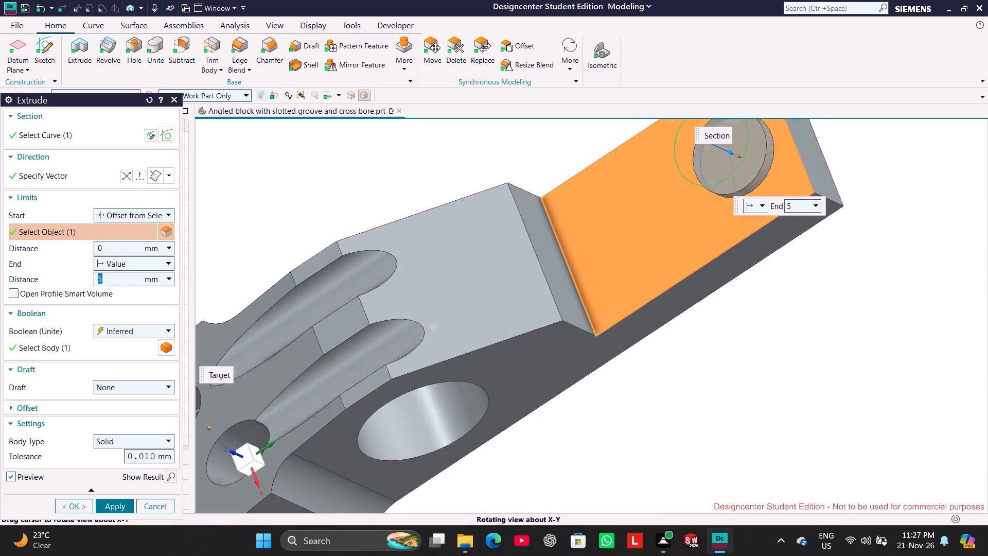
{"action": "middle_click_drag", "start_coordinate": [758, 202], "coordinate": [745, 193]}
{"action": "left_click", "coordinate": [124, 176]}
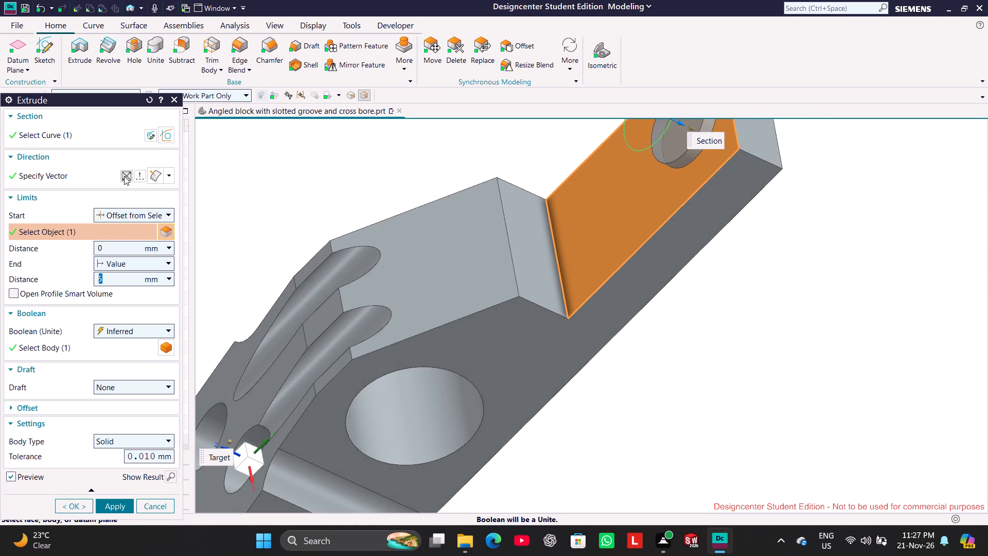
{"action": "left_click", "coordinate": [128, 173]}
Set the extrusion's end distance to 0 mm and its start offset from the arm's top face to 5 mm, and apply it.
{"action": "double_click", "coordinate": [123, 281]}
{"action": "key", "text": "0"}
{"action": "key", "text": "Return"}
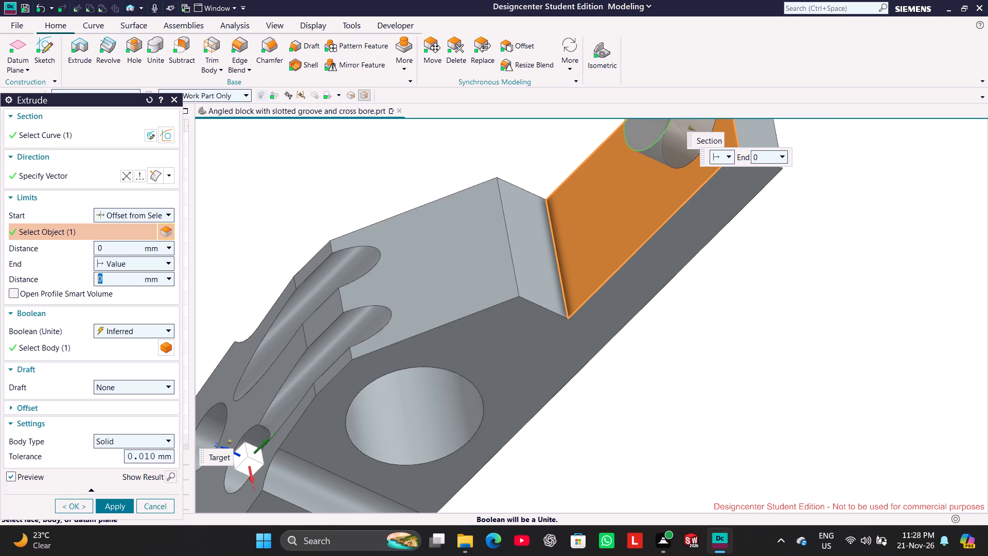
{"action": "double_click", "coordinate": [105, 243]}
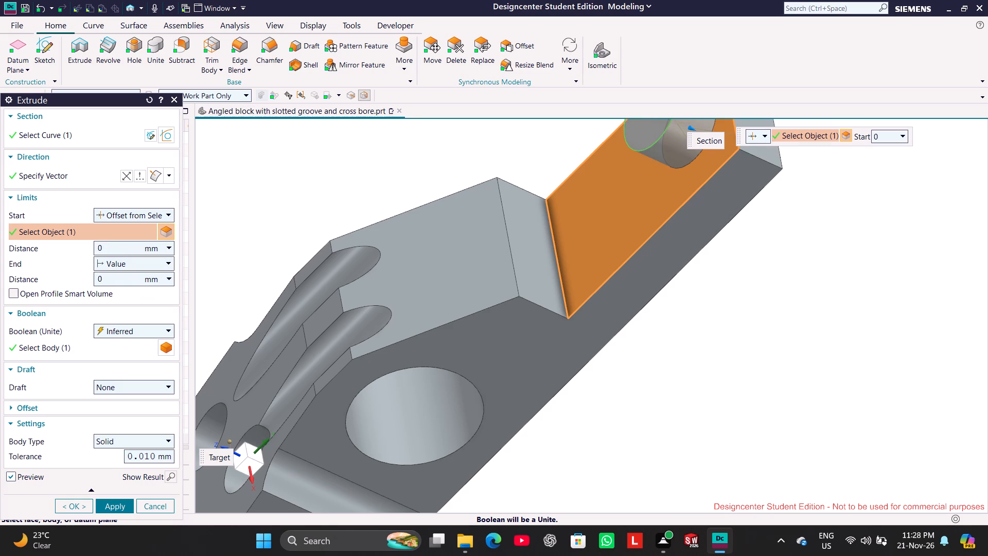
{"action": "key", "text": "5"}
{"action": "key", "text": "Return"}
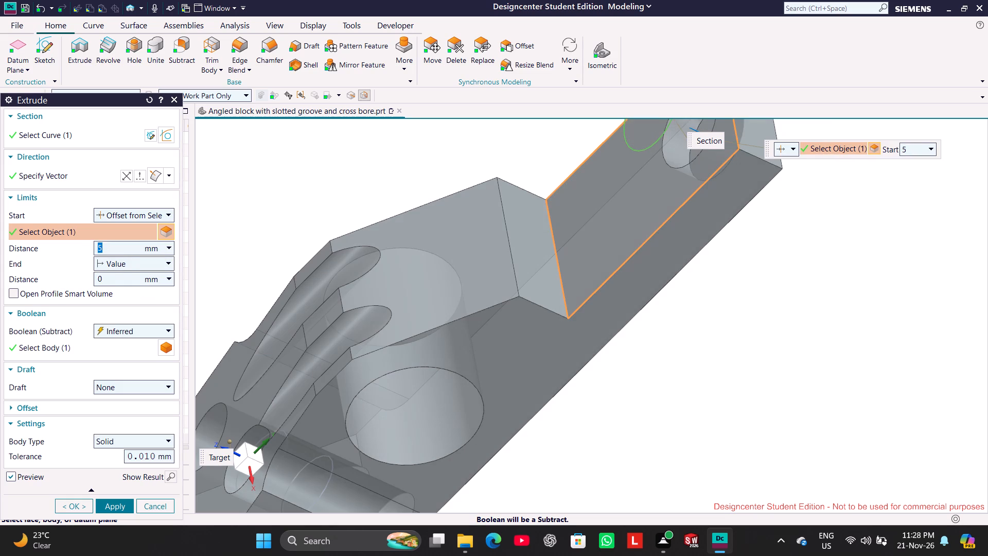
{"action": "left_click", "coordinate": [120, 498]}
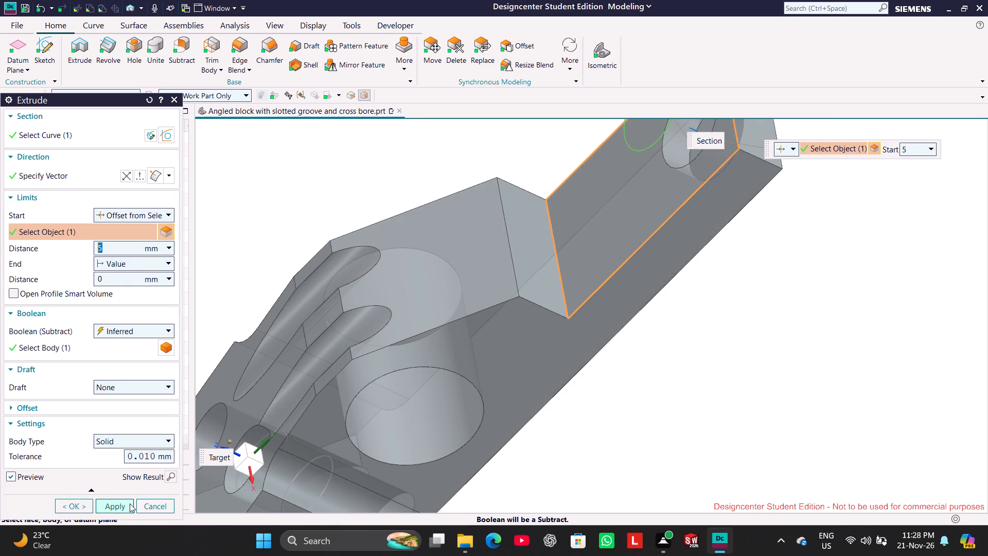
Apply the circular extrusion as a subtracted recess in the flat arm.
{"action": "left_click", "coordinate": [130, 503]}
{"action": "left_click", "coordinate": [156, 502]}
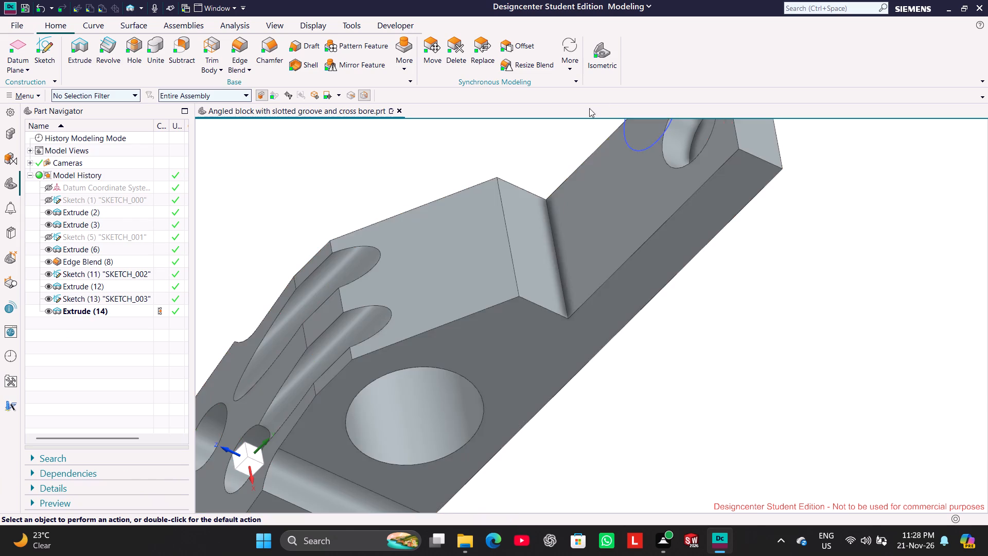
Hide the recess's circle sketch, SKETCH_003, in the isometric view.
{"action": "left_click", "coordinate": [602, 73]}
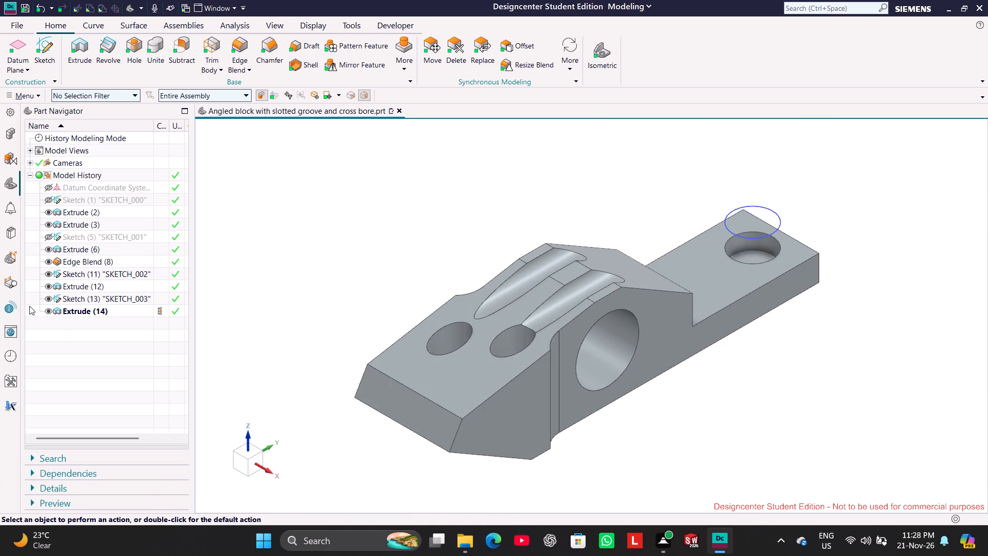
{"action": "left_click", "coordinate": [44, 297]}
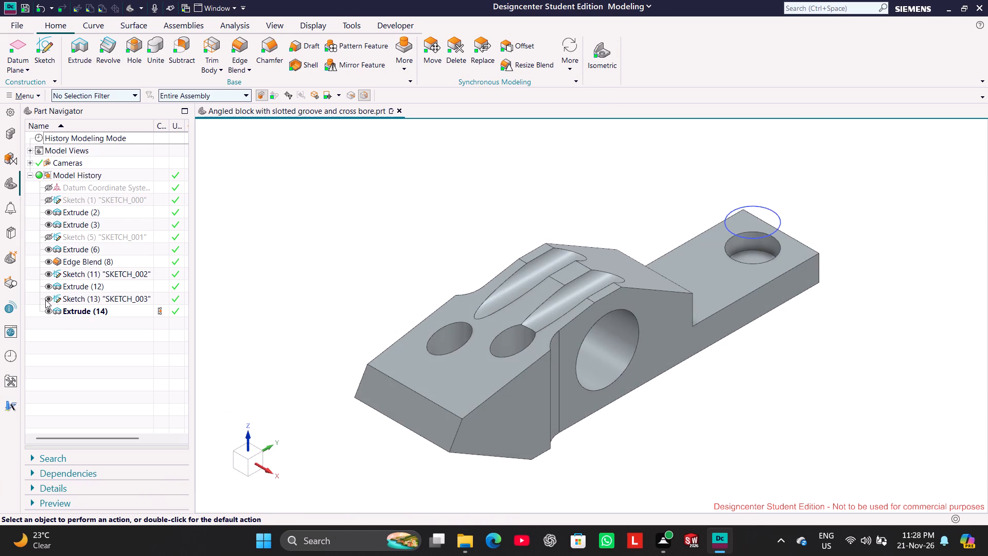
{"action": "left_click", "coordinate": [45, 300]}
{"action": "left_click", "coordinate": [296, 217]}
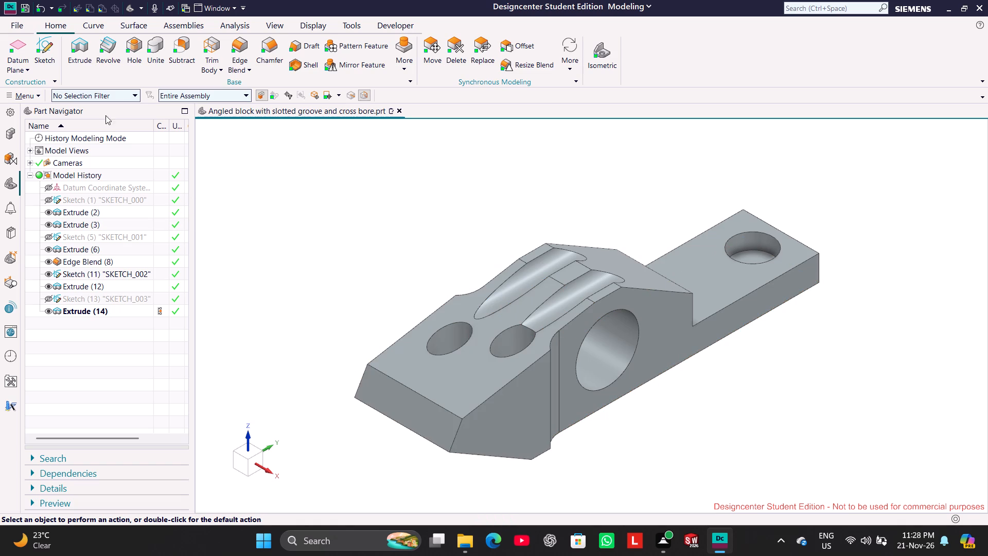
Start a new sketch on the side face of the block's tapered end and view it square-on from the opposite side.
{"action": "left_click", "coordinate": [48, 51]}
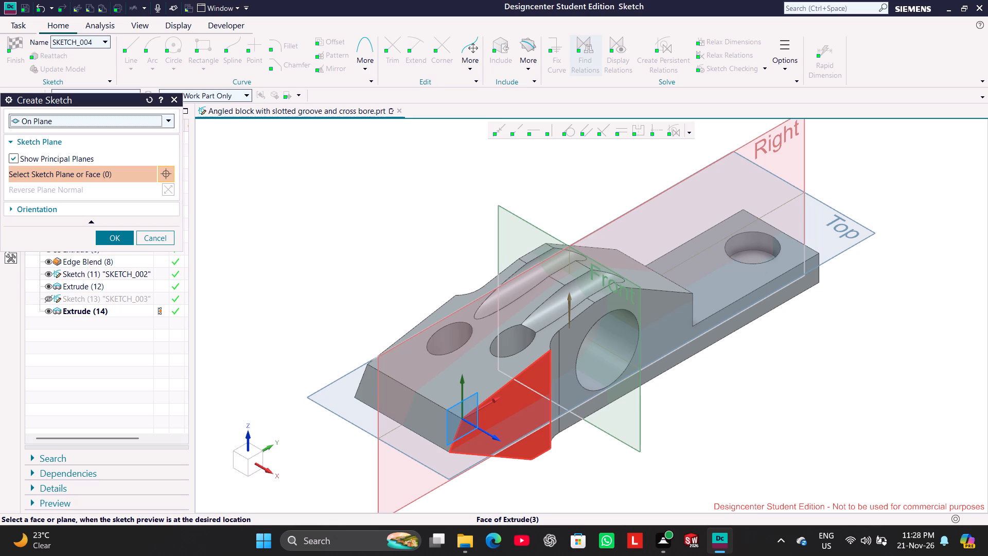
{"action": "left_click", "coordinate": [489, 419]}
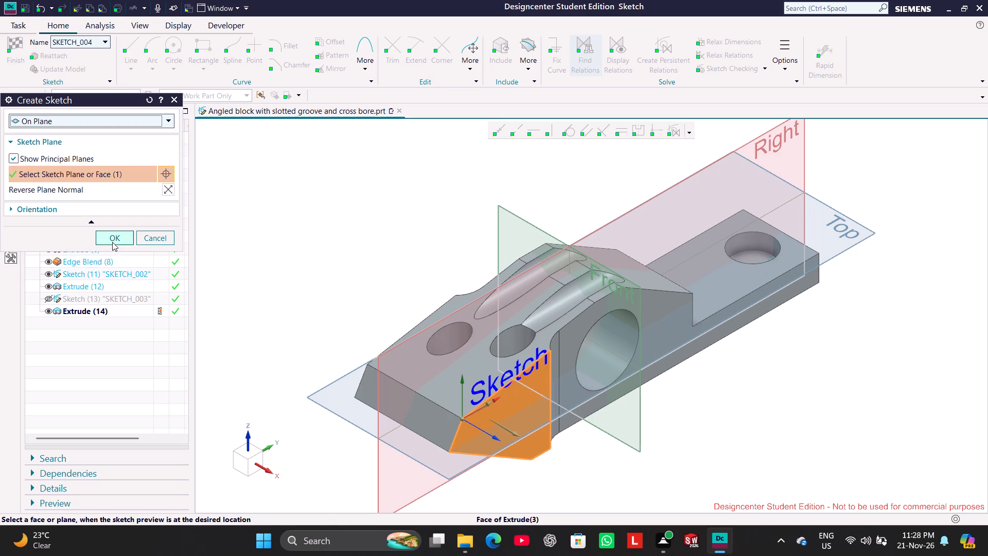
{"action": "left_click", "coordinate": [112, 241]}
{"action": "left_click", "coordinate": [351, 230]}
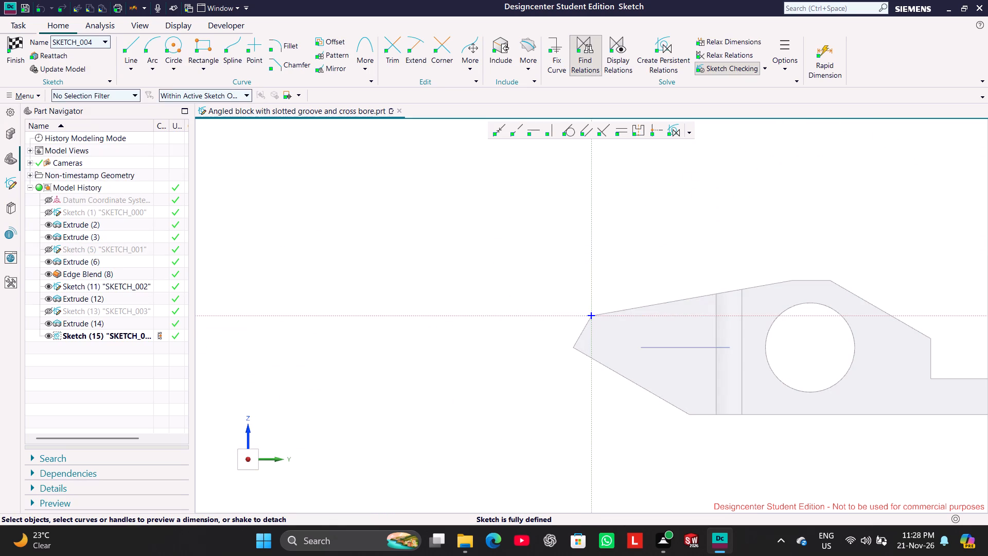
{"action": "middle_click_drag", "start_coordinate": [293, 422], "coordinate": [355, 422]}
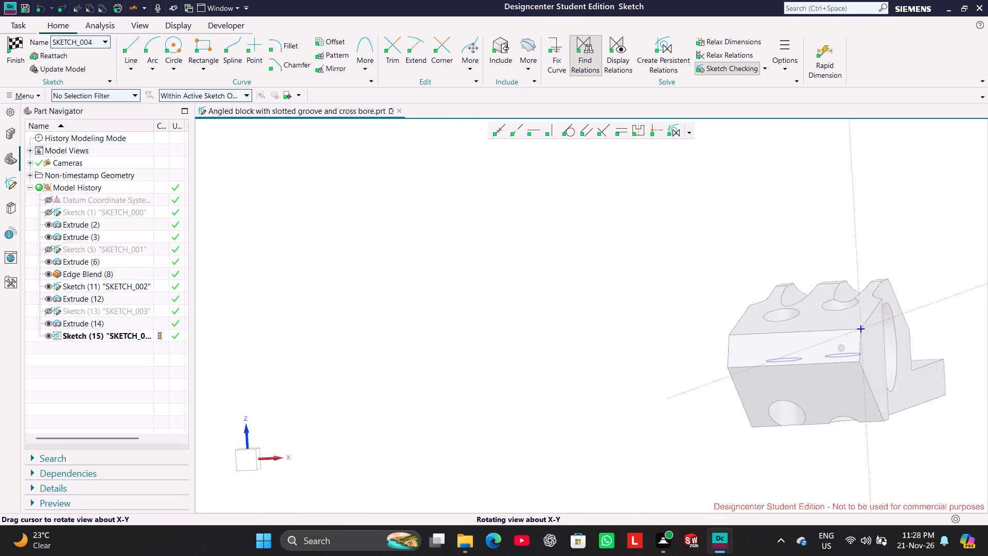
{"action": "middle_click_drag", "start_coordinate": [355, 422], "coordinate": [409, 425]}
{"action": "left_click", "coordinate": [247, 461]}
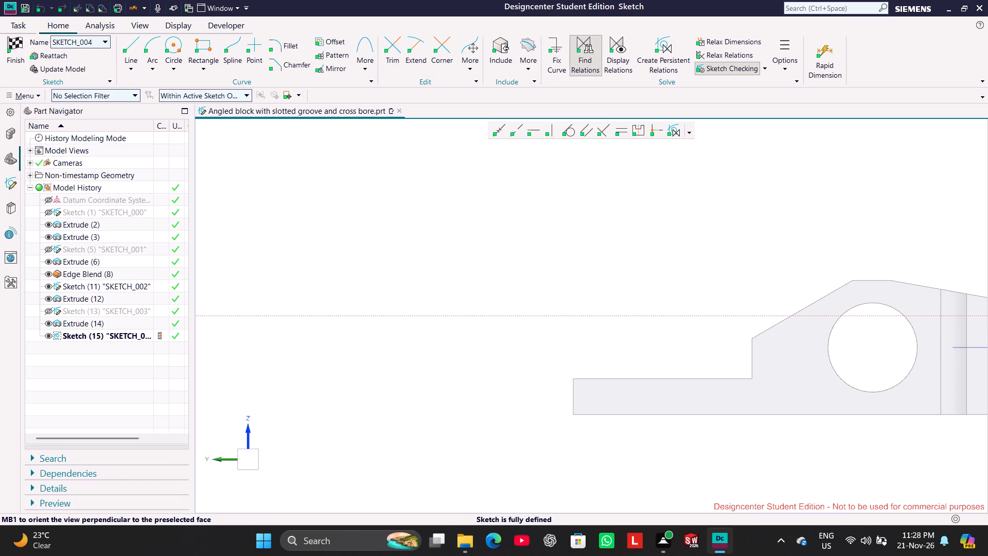
{"action": "middle_click_drag", "start_coordinate": [835, 432], "coordinate": [532, 455], "text": "shift"}
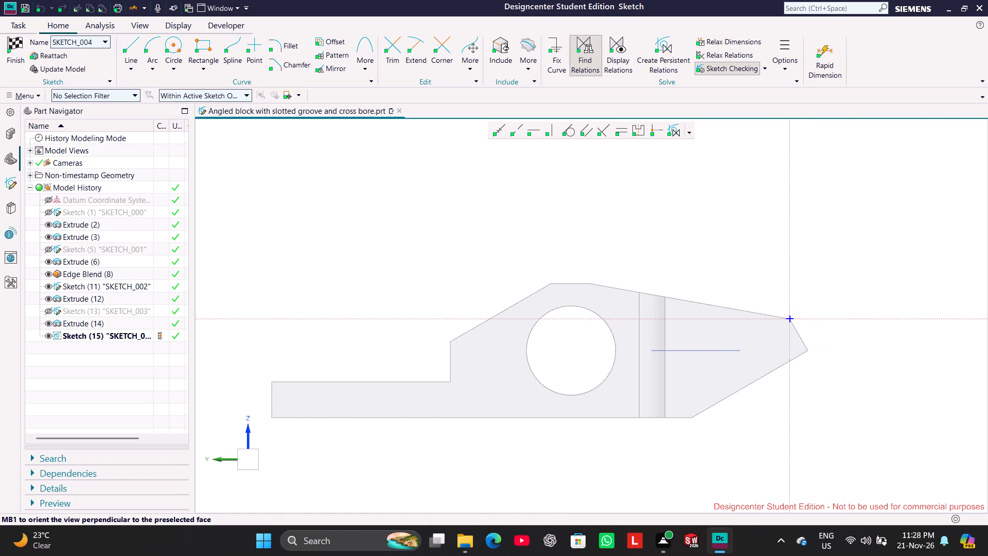
{"action": "middle_click_drag", "start_coordinate": [532, 455], "coordinate": [531, 455], "text": "shift"}
{"action": "scroll", "coordinate": [733, 406], "scroll_direction": "up", "scroll_amount": 3}
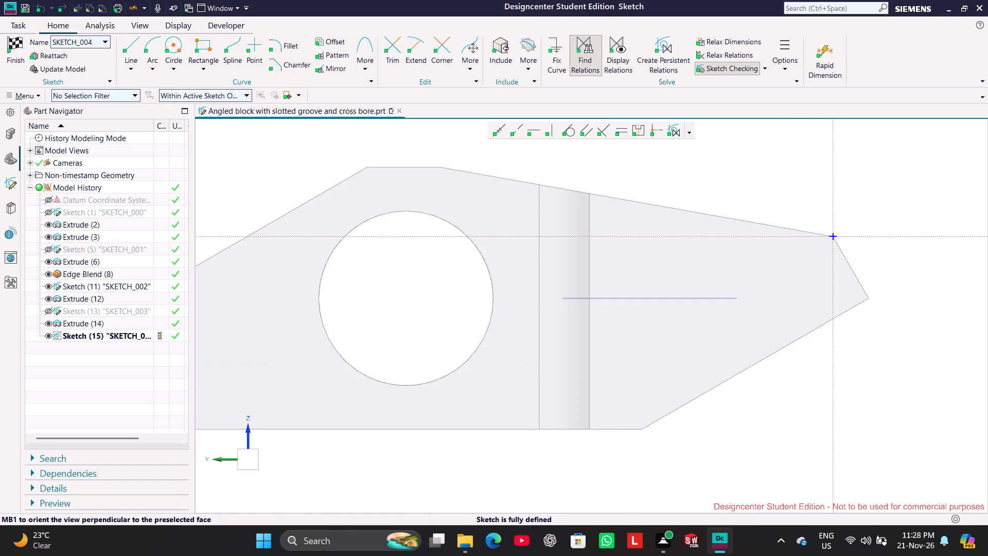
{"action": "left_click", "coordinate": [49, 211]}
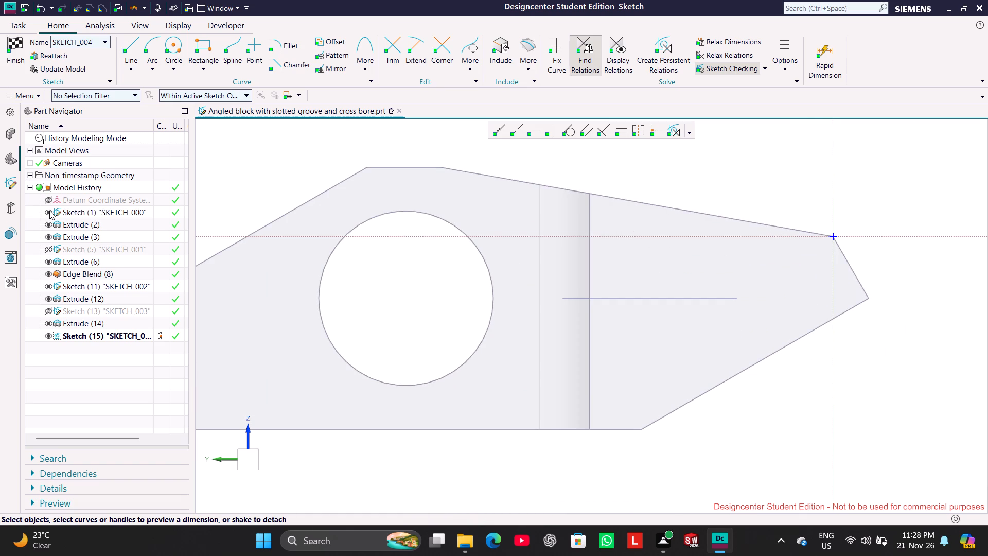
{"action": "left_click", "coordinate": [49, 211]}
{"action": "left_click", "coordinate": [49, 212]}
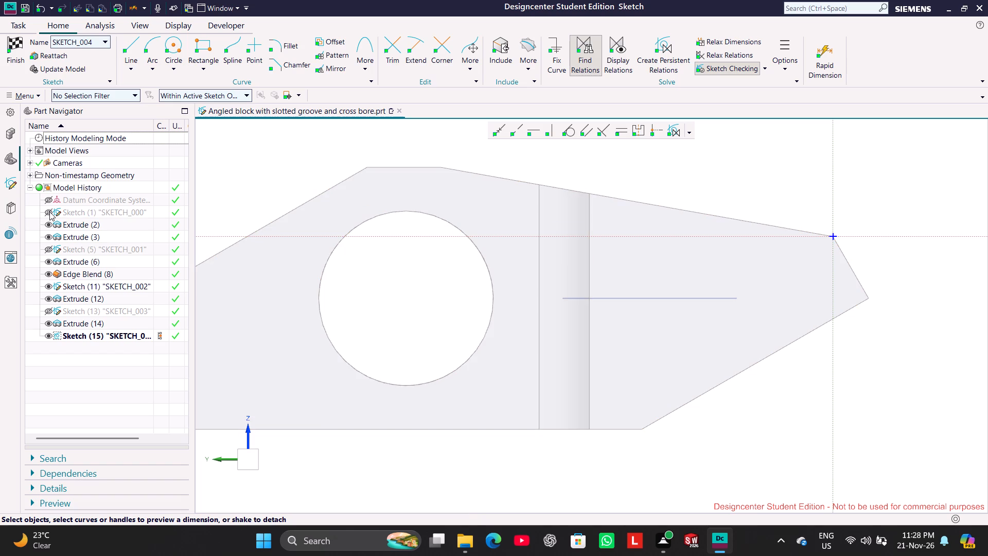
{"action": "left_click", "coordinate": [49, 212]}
Include the block's flat top edge and the tapered end's lower slanted edge as reference geometry in the sketch.
{"action": "left_click", "coordinate": [495, 52]}
{"action": "left_click", "coordinate": [426, 162]}
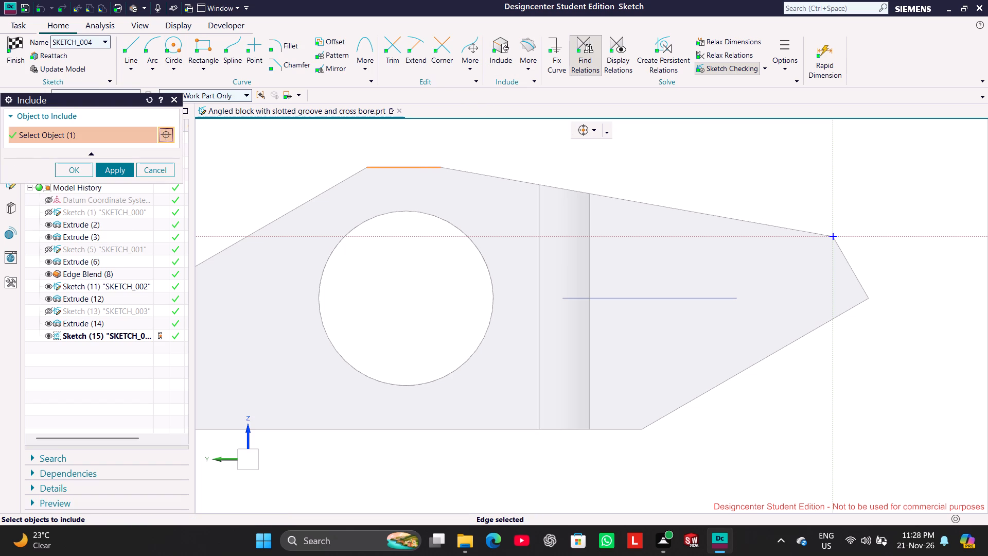
{"action": "left_click", "coordinate": [715, 386]}
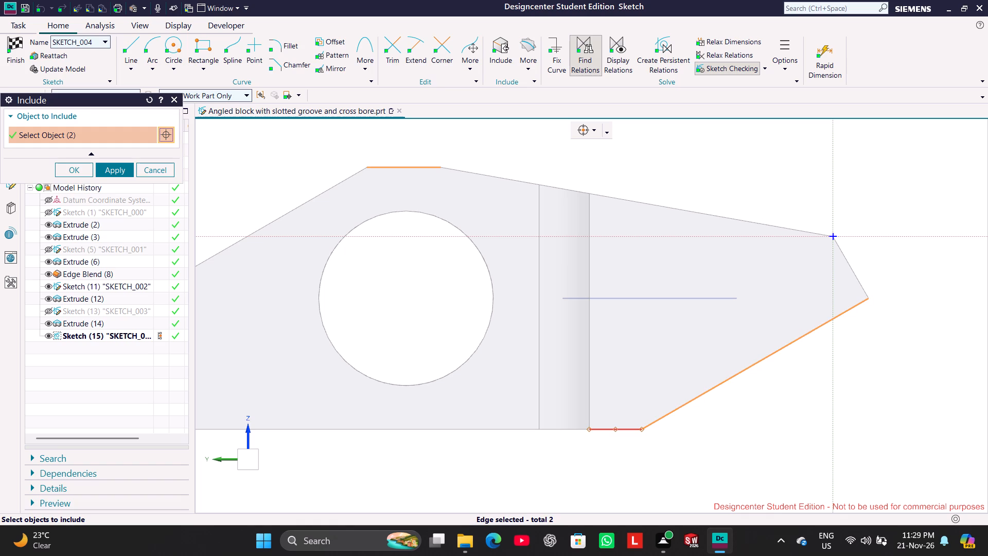
{"action": "left_click", "coordinate": [127, 164]}
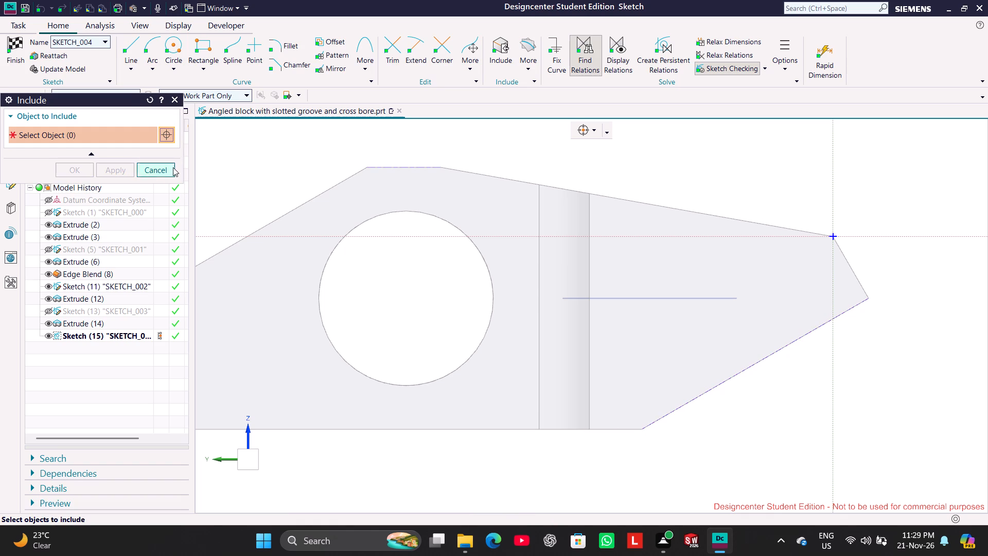
Sketch a slightly slanted line about 40.5 mm long across the block, just below its flat top edge.
{"action": "left_click", "coordinate": [129, 45]}
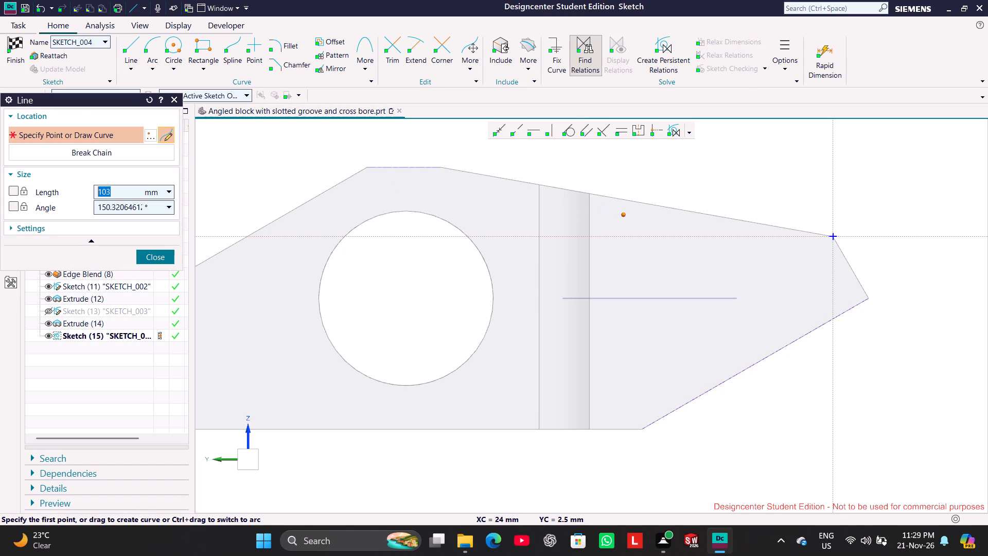
{"action": "left_click", "coordinate": [624, 214]}
{"action": "left_click", "coordinate": [273, 193]}
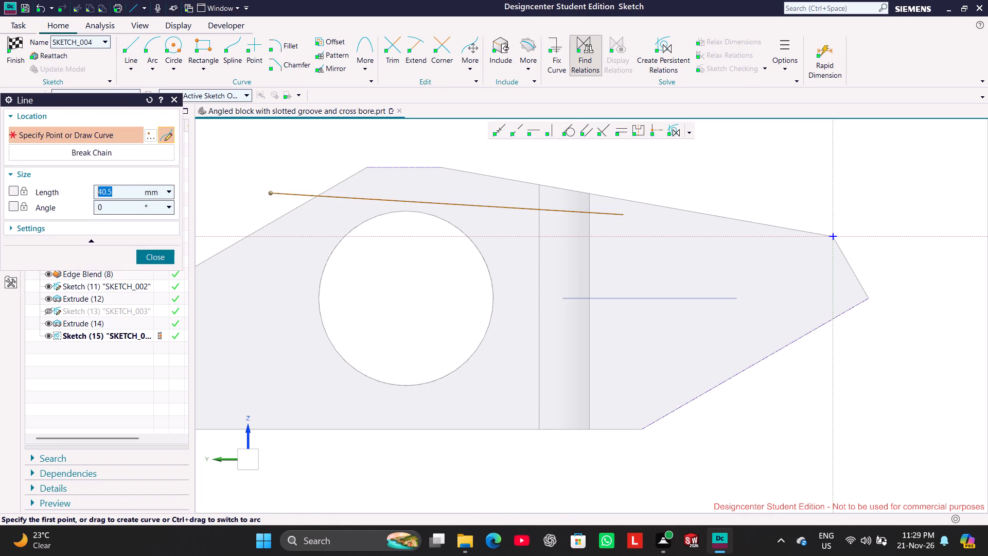
{"action": "left_click", "coordinate": [156, 256]}
Make the new line below the flat top edge horizontal.
{"action": "right_click", "coordinate": [333, 199]}
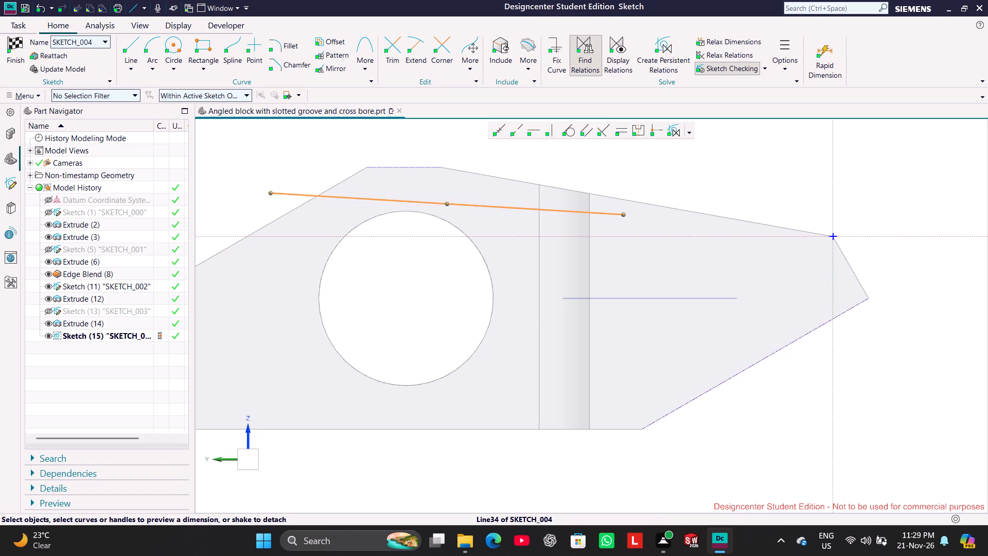
{"action": "left_click", "coordinate": [536, 126]}
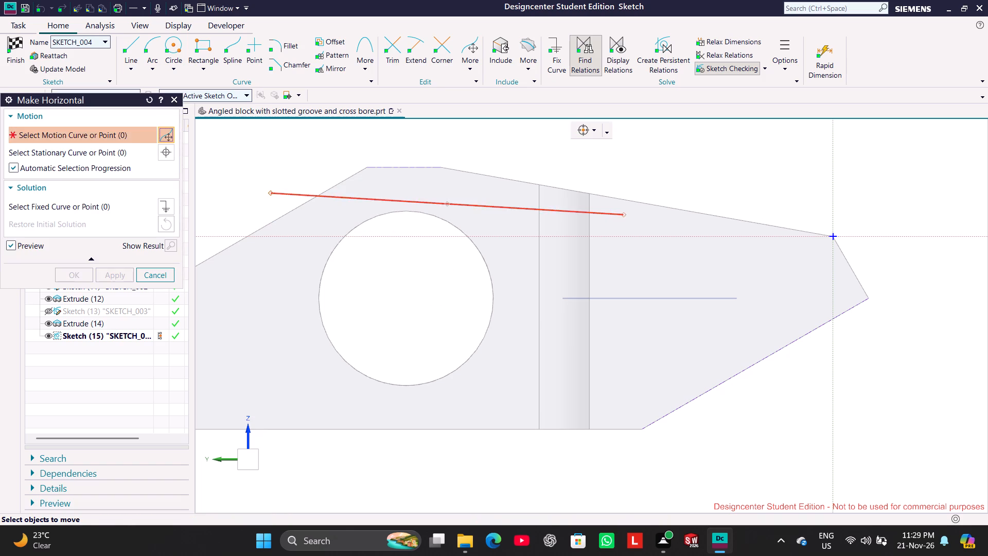
{"action": "left_click", "coordinate": [451, 202]}
{"action": "left_click", "coordinate": [163, 274]}
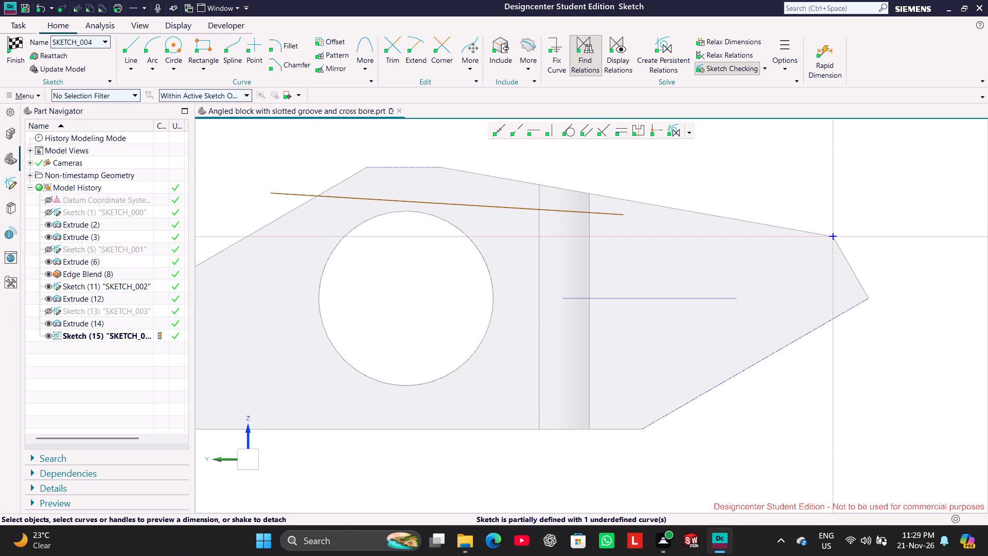
{"action": "left_click", "coordinate": [373, 202]}
{"action": "left_click", "coordinate": [536, 133]}
{"action": "left_click", "coordinate": [258, 152]}
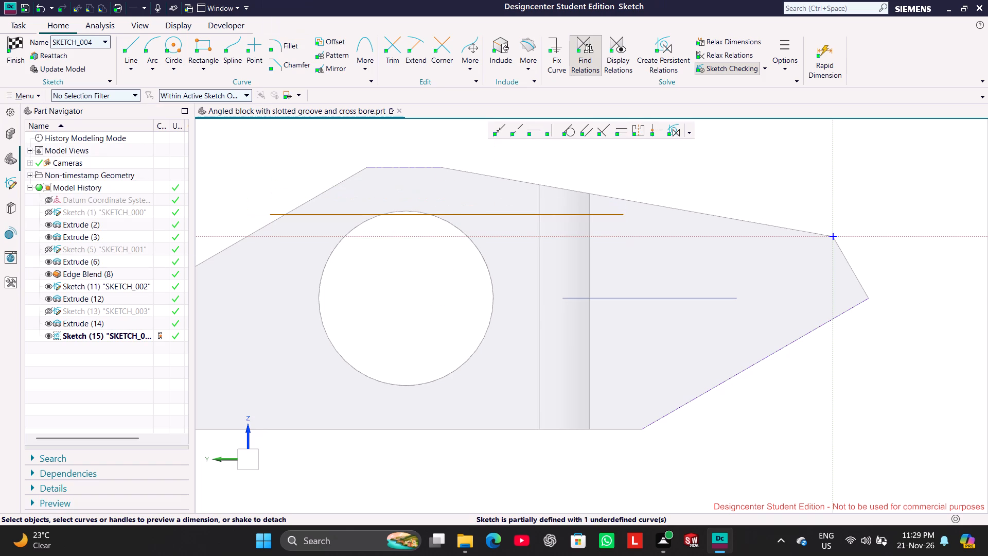
Set the distance between the horizontal line and the included flat top edge to 3.5 mm.
{"action": "left_click", "coordinate": [322, 215]}
{"action": "left_click", "coordinate": [387, 166]}
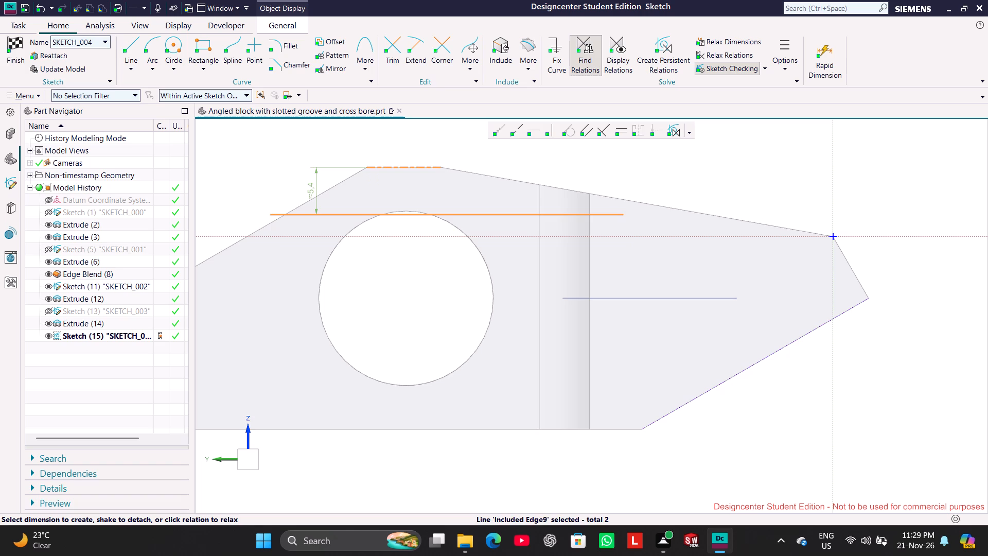
{"action": "double_click", "coordinate": [311, 187]}
{"action": "type", "text": "3.5"}
{"action": "key", "text": "Return"}
{"action": "left_click", "coordinate": [695, 167]}
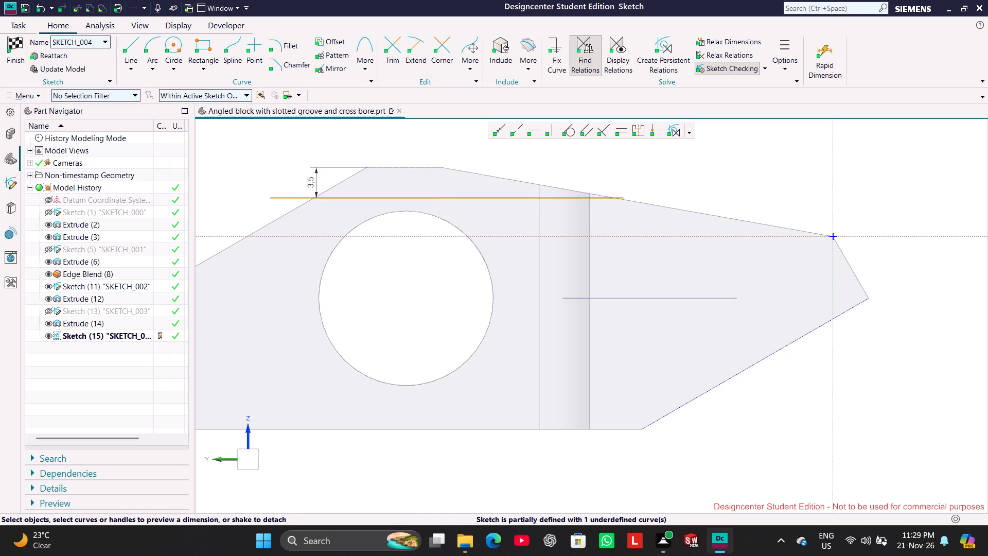
Convert the horizontal line to a reference line.
{"action": "right_click", "coordinate": [512, 194]}
{"action": "left_click", "coordinate": [526, 184]}
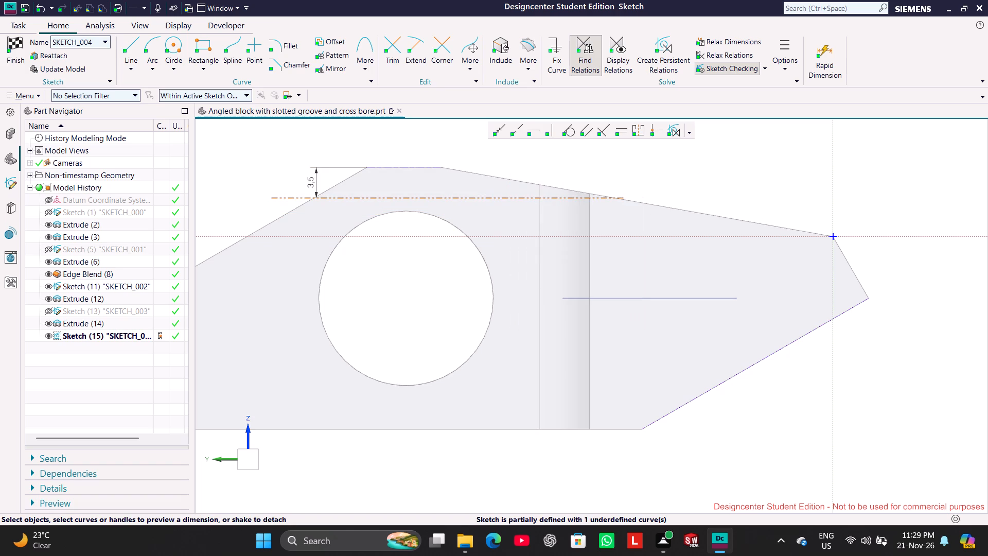
Include the two sloping edges adjoining the flat top edge, one on each side of it, in the sketch.
{"action": "left_click", "coordinate": [487, 48]}
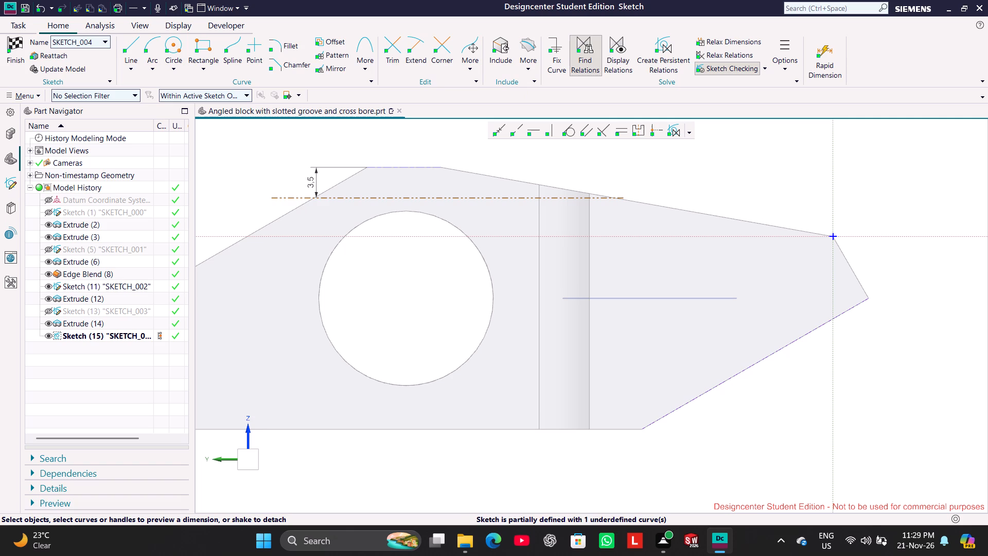
{"action": "left_click", "coordinate": [496, 175]}
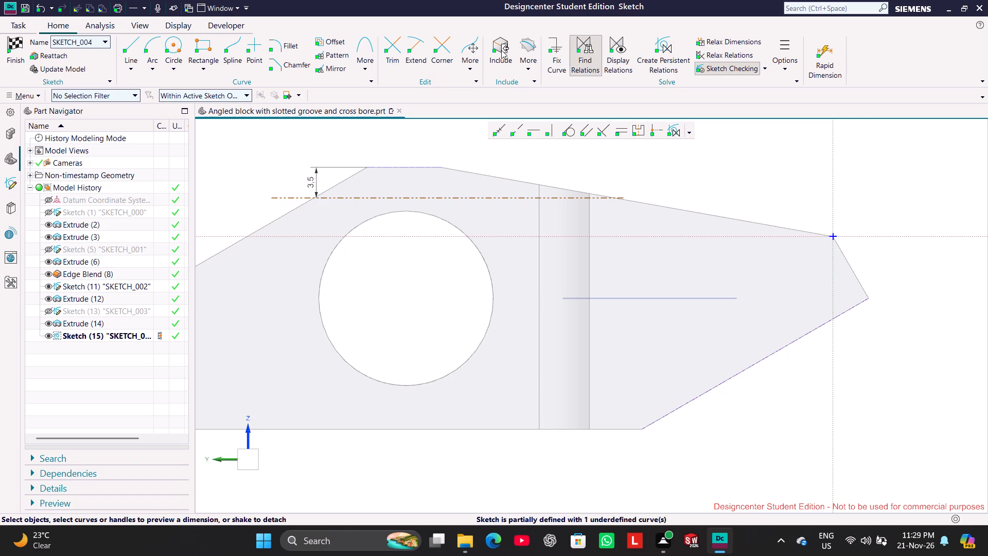
{"action": "left_click", "coordinate": [501, 49]}
{"action": "left_click", "coordinate": [498, 176]}
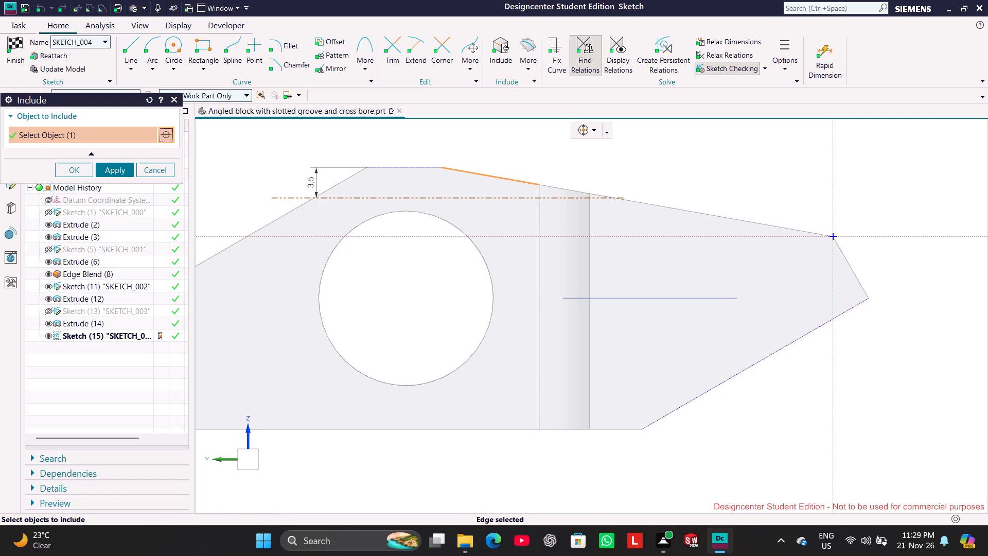
{"action": "left_click", "coordinate": [284, 215]}
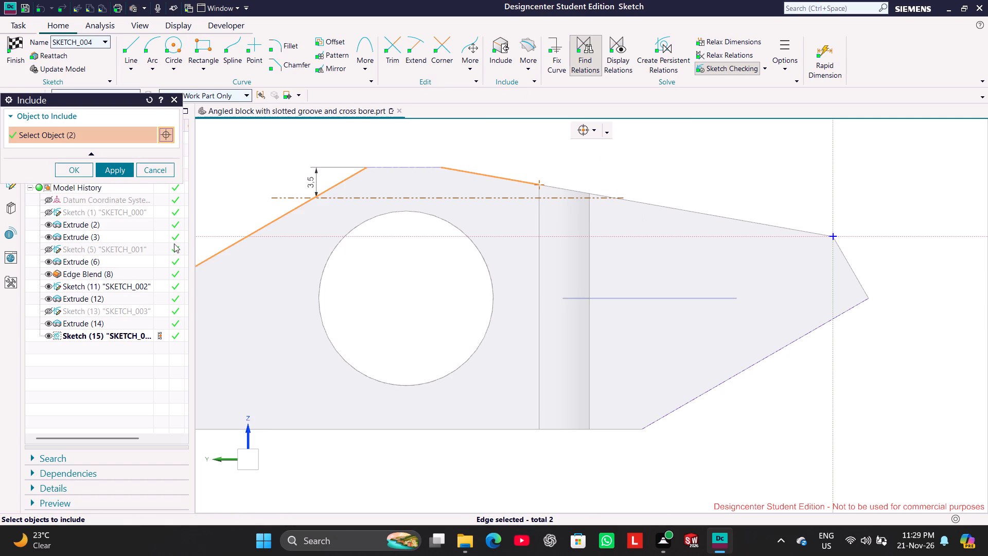
{"action": "left_click", "coordinate": [120, 172]}
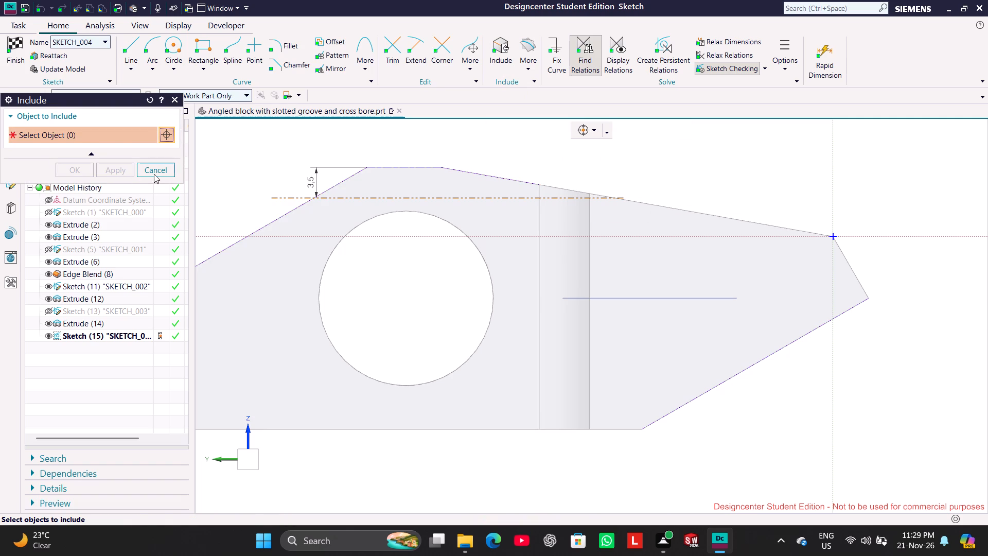
{"action": "left_click", "coordinate": [154, 174]}
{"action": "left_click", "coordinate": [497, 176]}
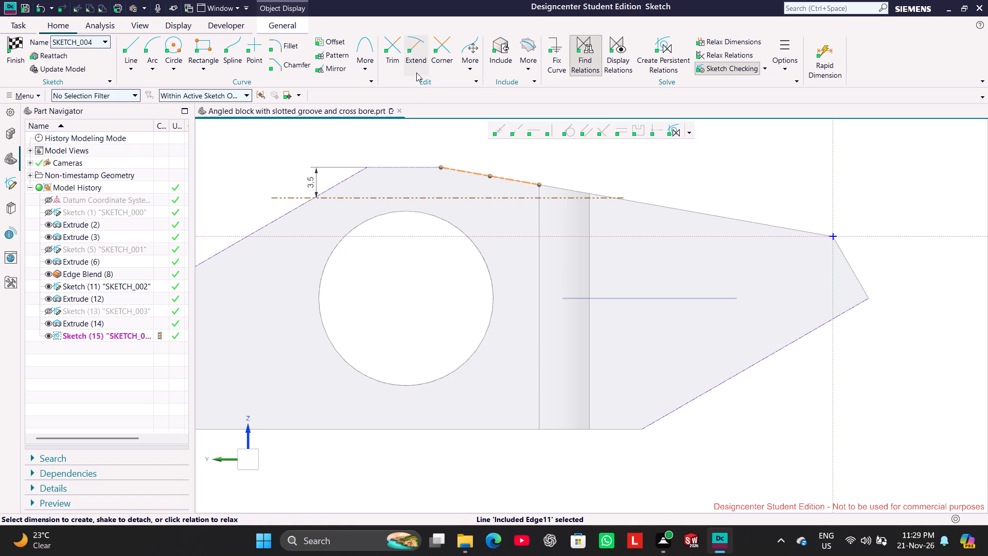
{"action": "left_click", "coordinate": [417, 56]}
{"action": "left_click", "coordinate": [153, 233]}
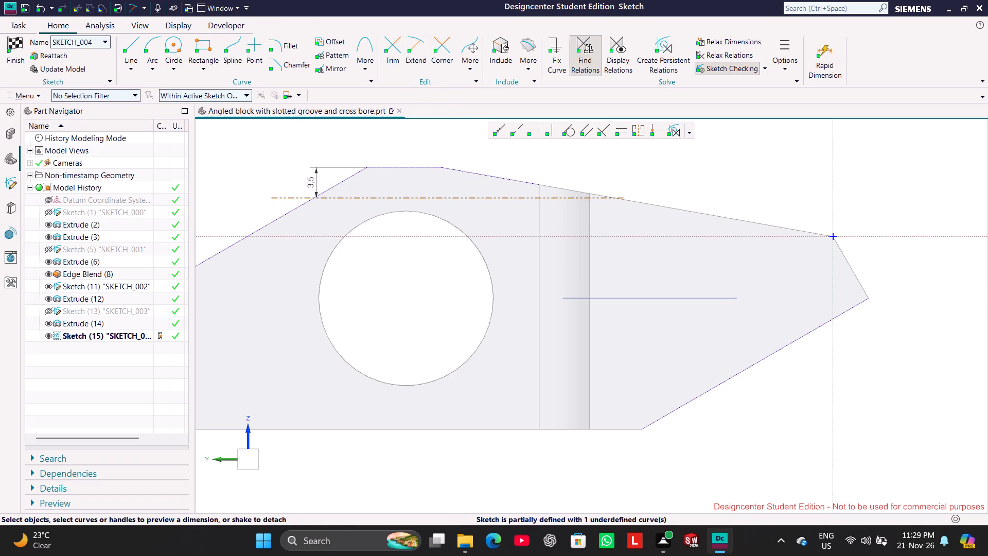
Include the two remaining segments of the upper sloping edge, running down to the block's pointed end.
{"action": "left_click", "coordinate": [495, 55]}
{"action": "left_click", "coordinate": [560, 193]}
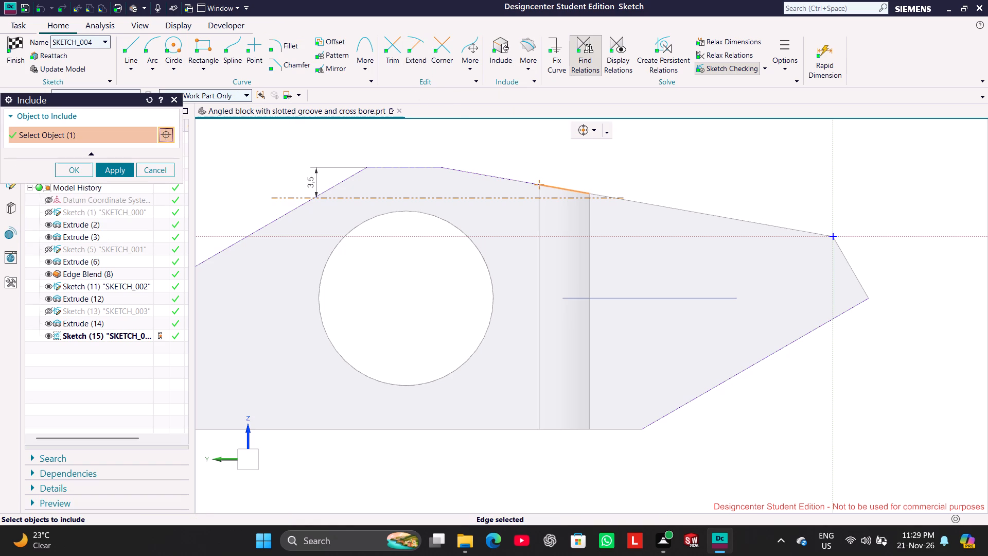
{"action": "left_click", "coordinate": [652, 201]}
{"action": "left_click", "coordinate": [111, 175]}
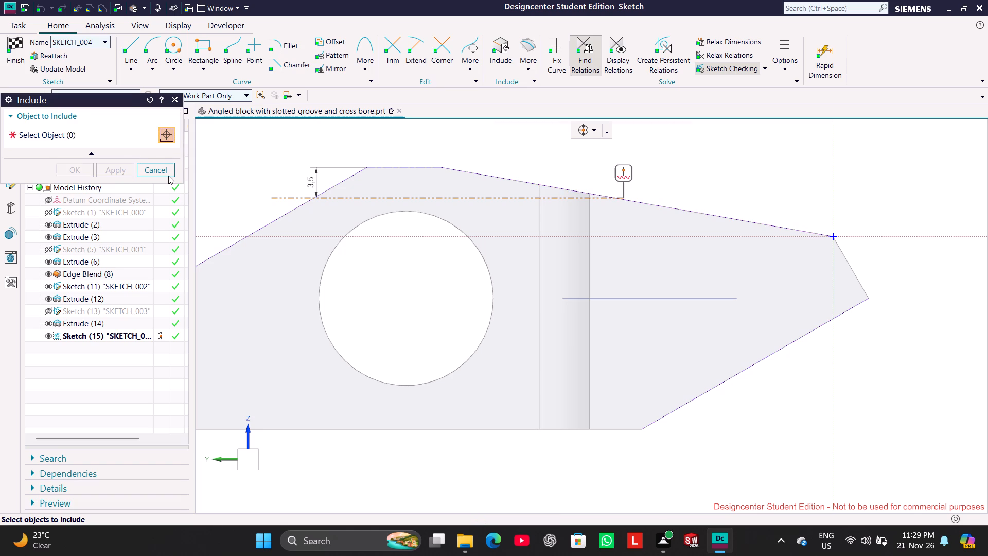
Turn off Sketch Checking and trim both overhanging ends of the horizontal reference line back to the sloping edges.
{"action": "left_click", "coordinate": [398, 45]}
{"action": "scroll", "coordinate": [589, 188], "scroll_direction": "up", "scroll_amount": 3}
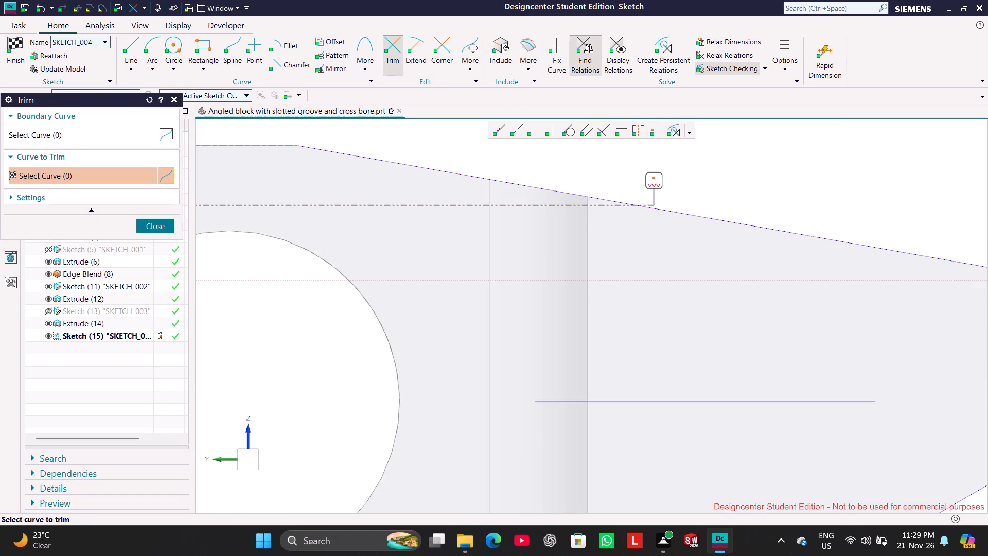
{"action": "left_click", "coordinate": [719, 67]}
{"action": "scroll", "coordinate": [718, 200], "scroll_direction": "up", "scroll_amount": 2}
{"action": "left_click_drag", "start_coordinate": [660, 219], "coordinate": [630, 210]}
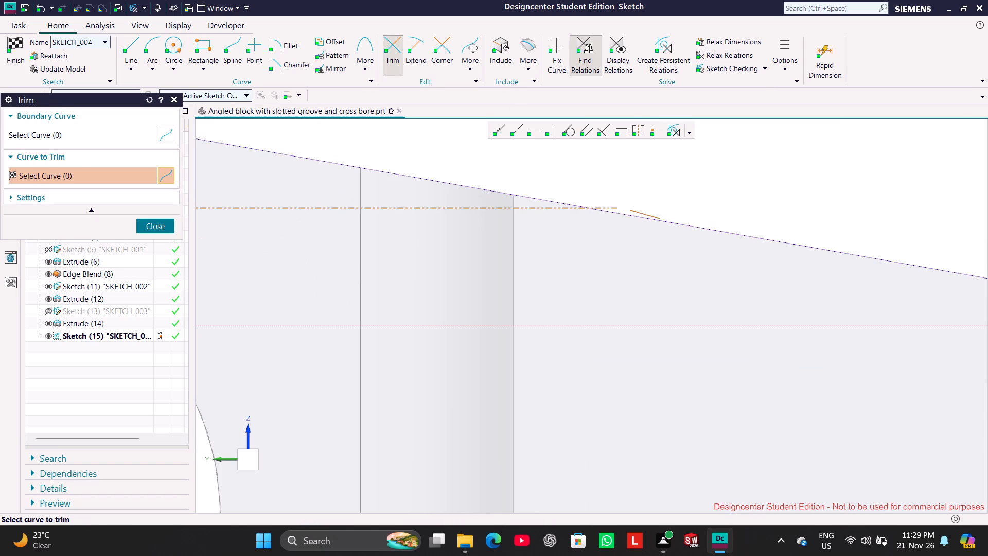
{"action": "left_click_drag", "start_coordinate": [630, 210], "coordinate": [605, 205]}
{"action": "scroll", "coordinate": [462, 205], "scroll_direction": "down", "scroll_amount": 9}
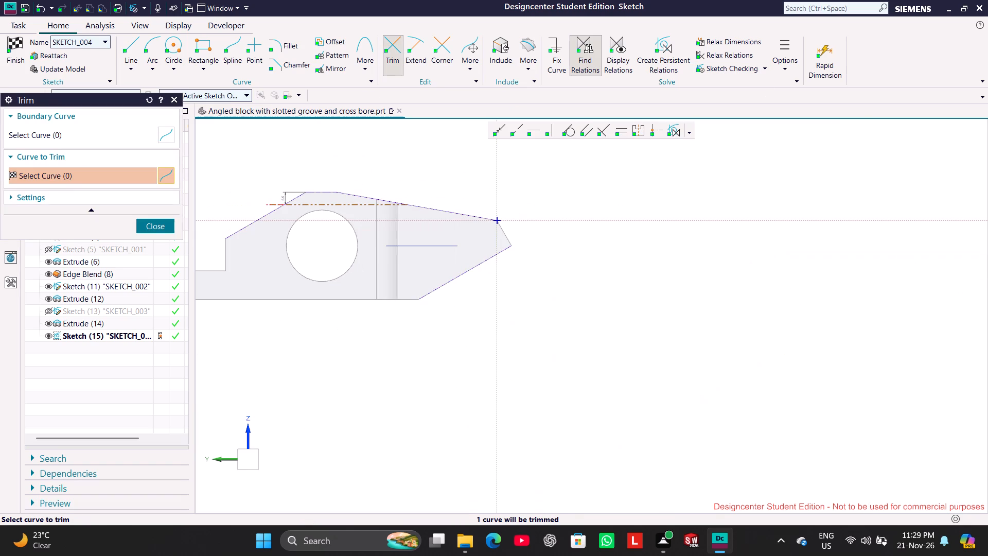
{"action": "left_click", "coordinate": [272, 208]}
{"action": "scroll", "coordinate": [299, 196], "scroll_direction": "up", "scroll_amount": 5}
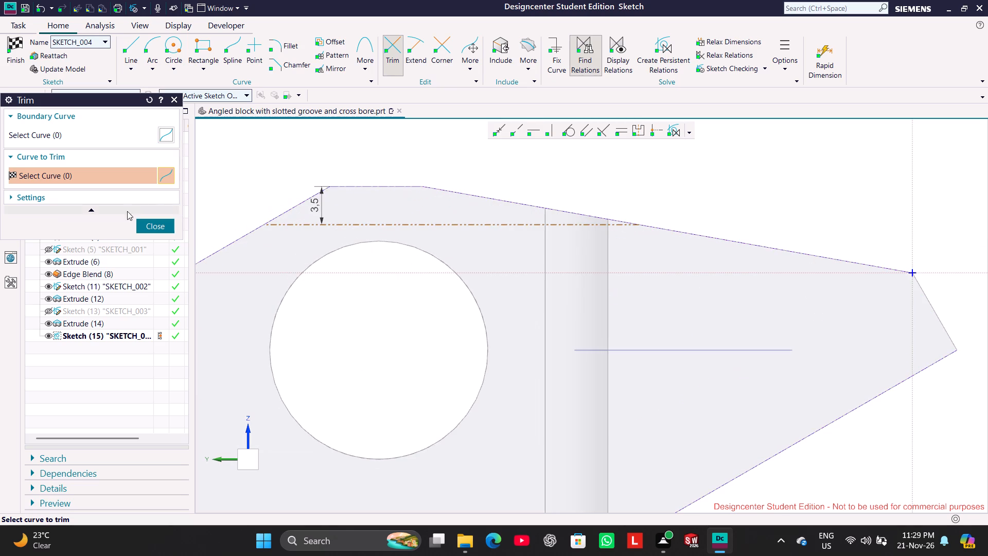
{"action": "left_click", "coordinate": [164, 225]}
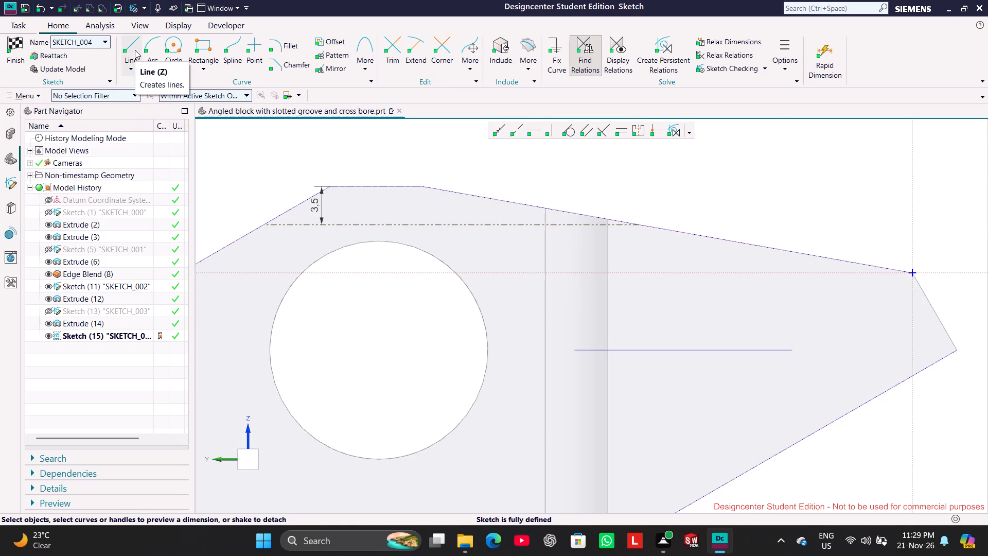
Draw a slanted line from the reference line's endpoint on the long upper slope down towards the lower sloping edge, ending just short of it.
{"action": "left_click", "coordinate": [135, 50]}
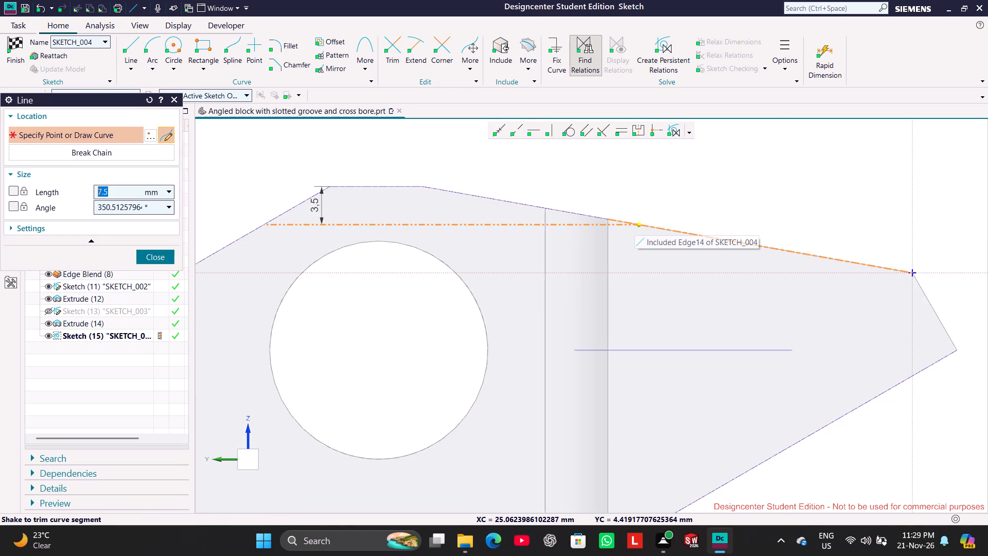
{"action": "left_click", "coordinate": [634, 222]}
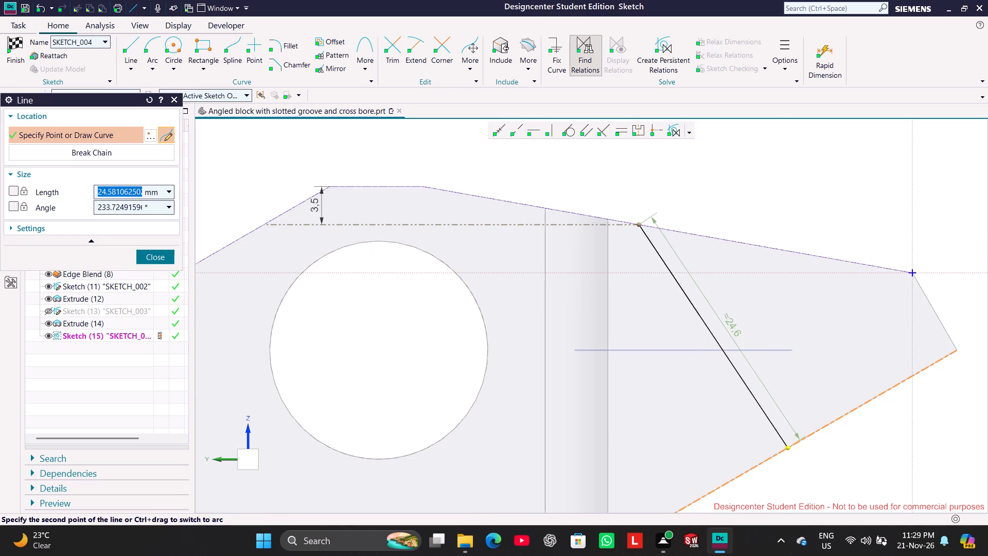
{"action": "scroll", "coordinate": [790, 454], "scroll_direction": "down", "scroll_amount": 2}
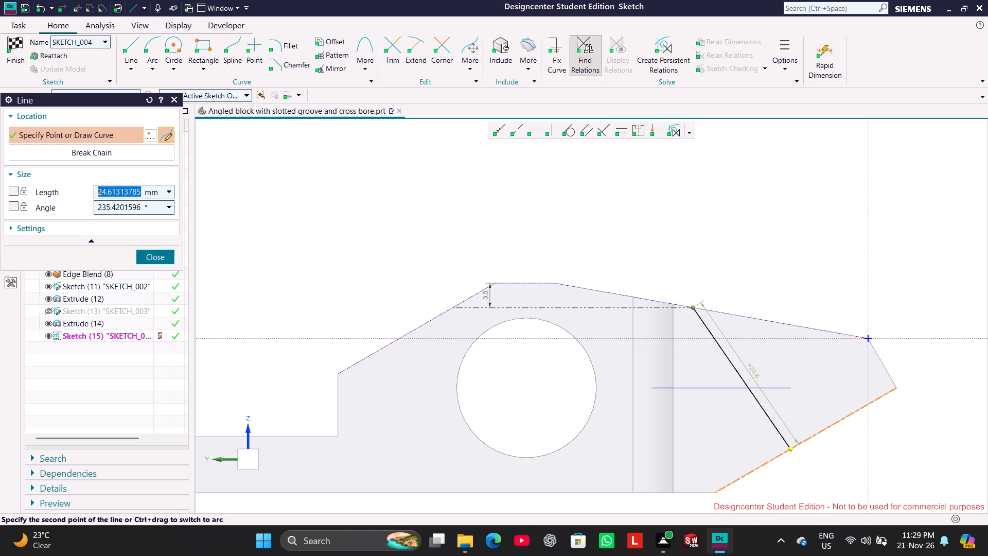
{"action": "left_click", "coordinate": [761, 442]}
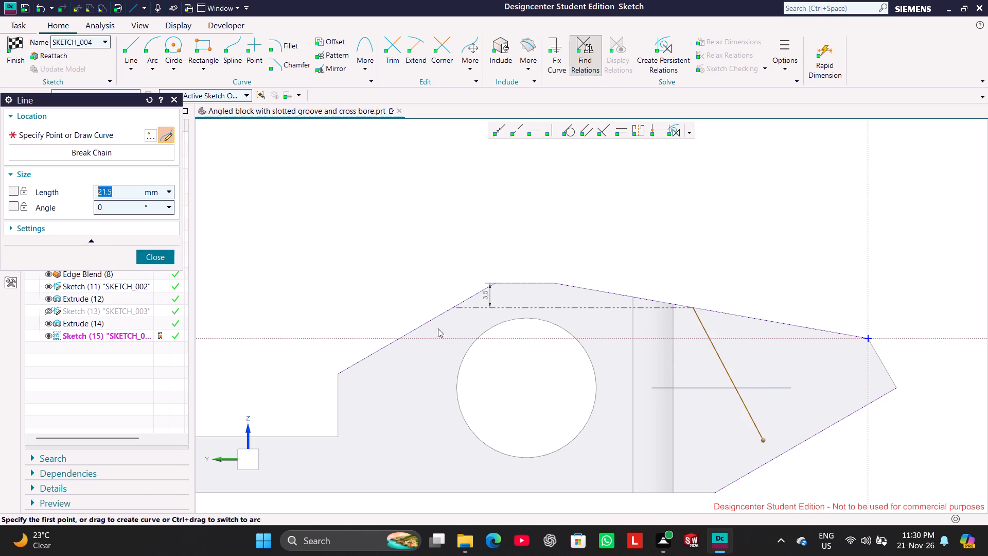
{"action": "left_click", "coordinate": [164, 263]}
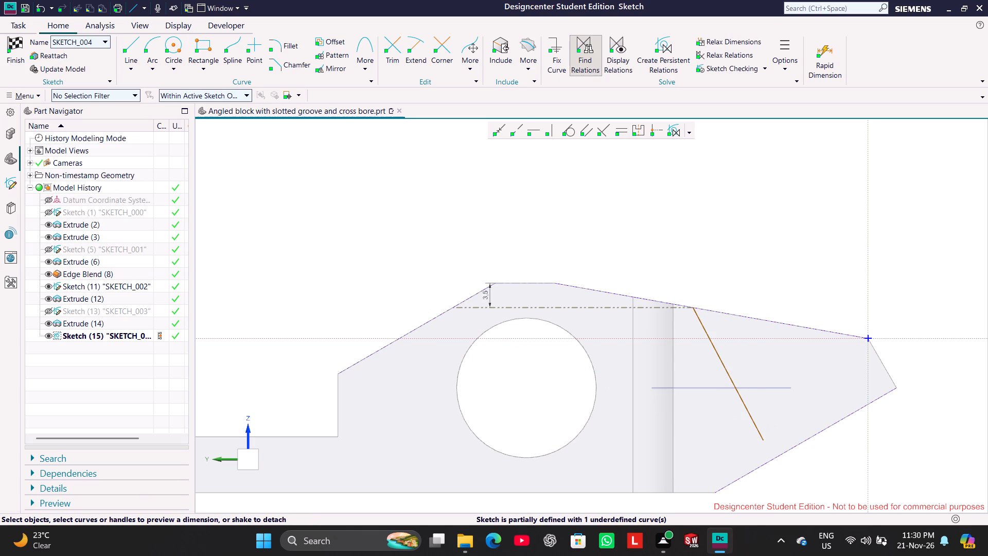
Include the short slanted edge at the block's pointed end in the sketch.
{"action": "left_click", "coordinate": [507, 49]}
{"action": "left_click", "coordinate": [887, 370]}
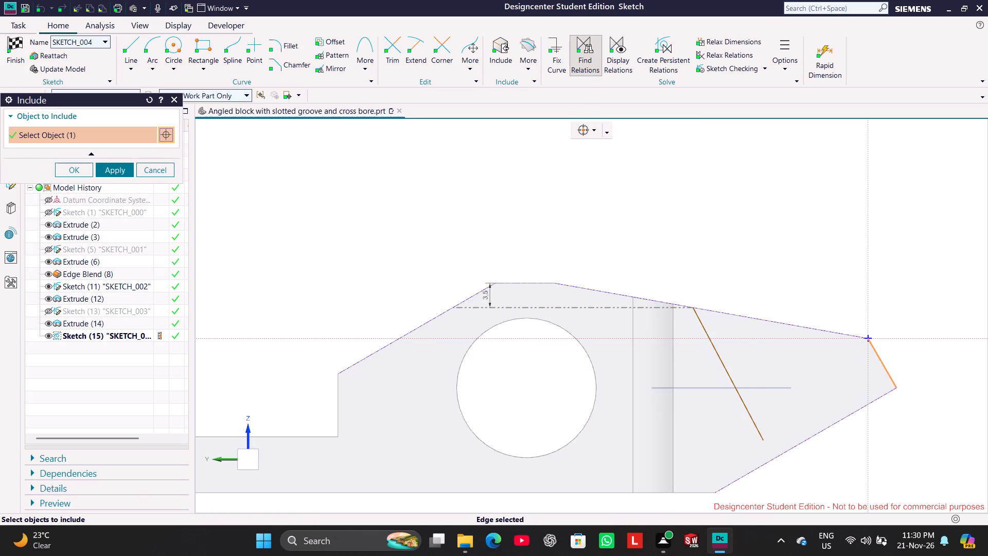
{"action": "left_click", "coordinate": [120, 171]}
{"action": "left_click", "coordinate": [153, 171]}
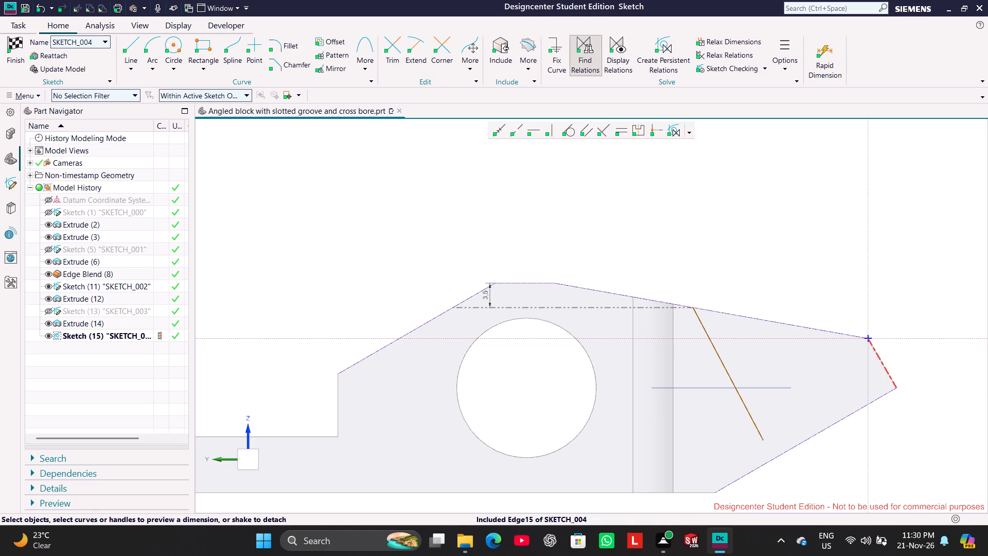
Make the slanted line parallel to the included short edge at the pointed end.
{"action": "left_click", "coordinate": [888, 373]}
{"action": "left_click", "coordinate": [710, 349]}
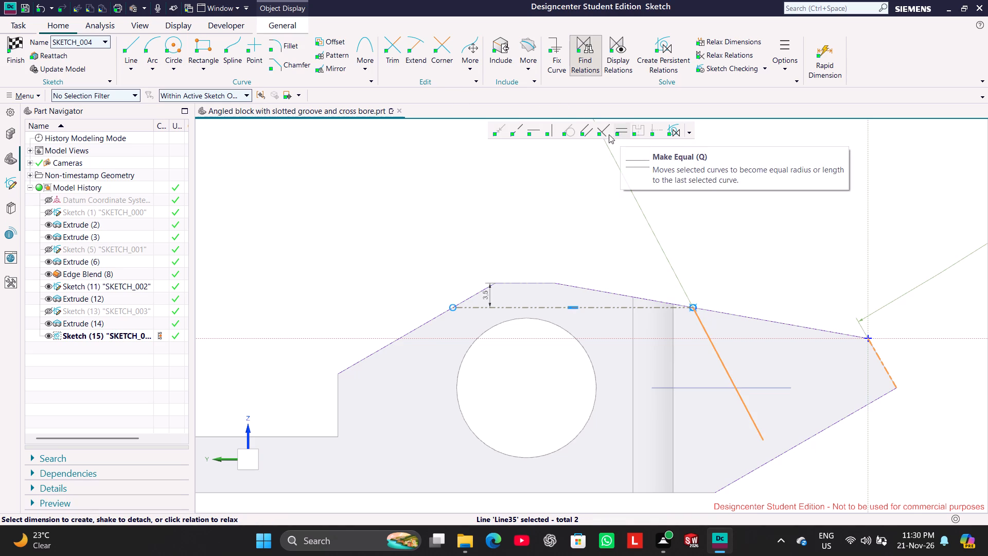
{"action": "left_click", "coordinate": [587, 132]}
{"action": "left_click", "coordinate": [380, 239]}
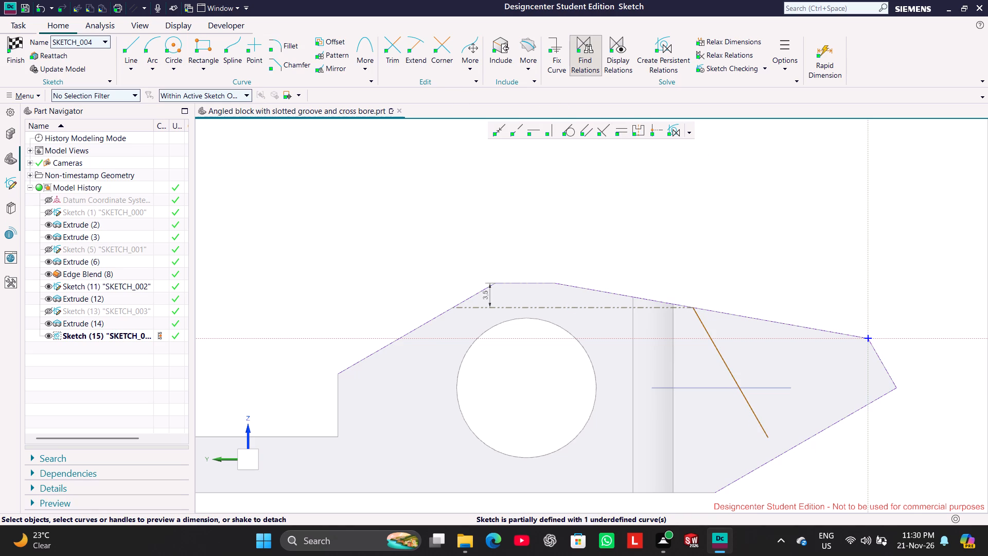
Extend the slanted line down to the lower sloping edge.
{"action": "left_click", "coordinate": [418, 58]}
{"action": "left_click", "coordinate": [740, 393]}
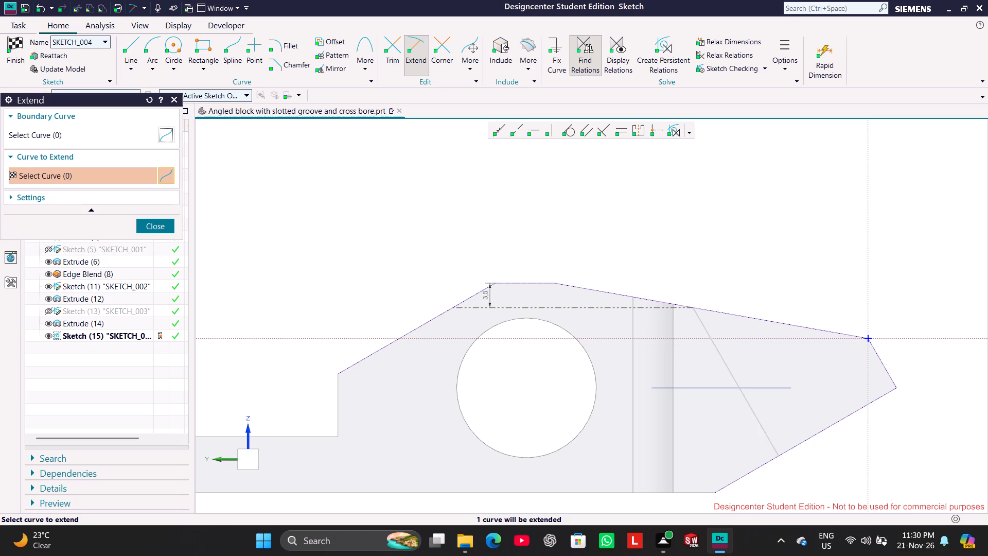
{"action": "left_click", "coordinate": [168, 220]}
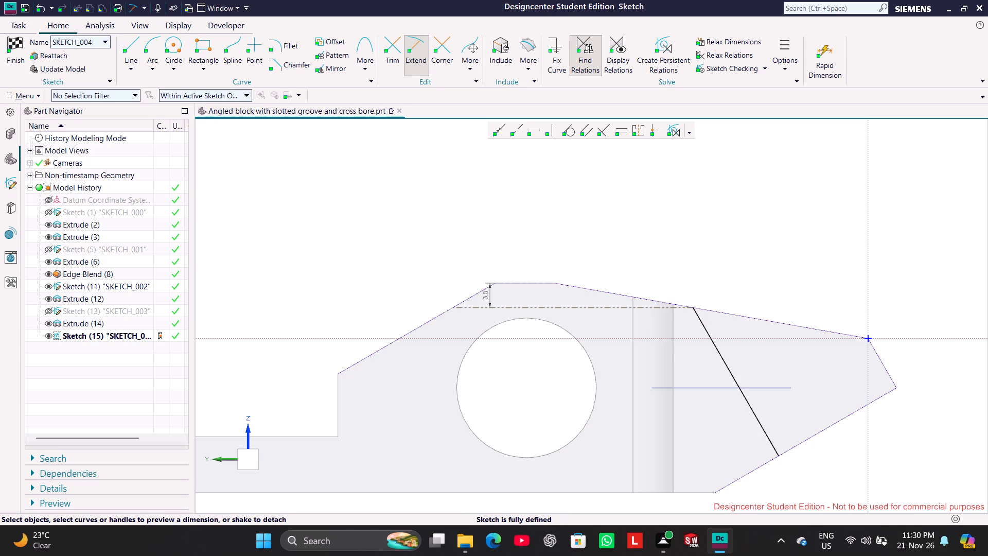
Draw a 10 mm diameter circle centred on the slanted line, in its lower half.
{"action": "middle_click_drag", "start_coordinate": [805, 482], "coordinate": [783, 449], "text": "shift"}
{"action": "scroll", "coordinate": [786, 449], "scroll_direction": "up", "scroll_amount": 1}
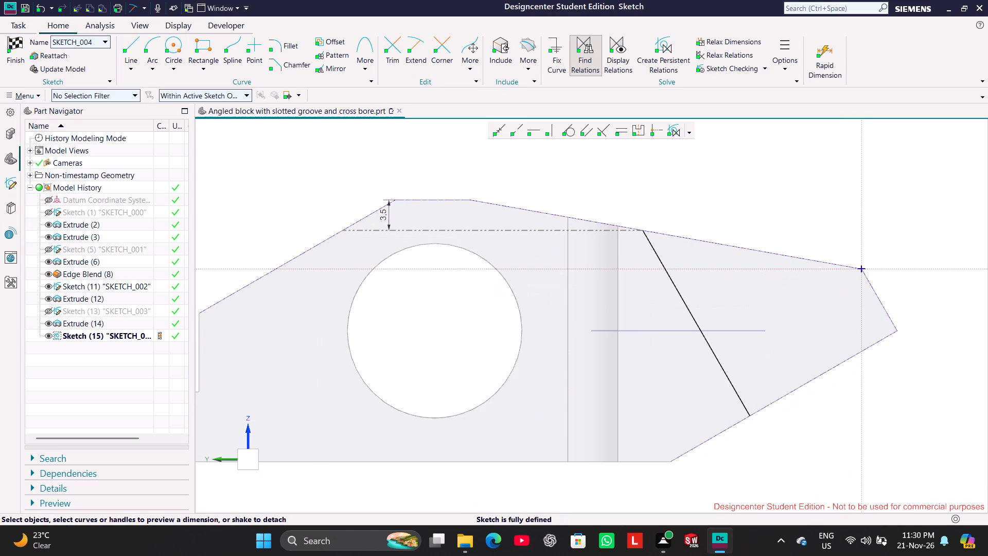
{"action": "left_click", "coordinate": [176, 52]}
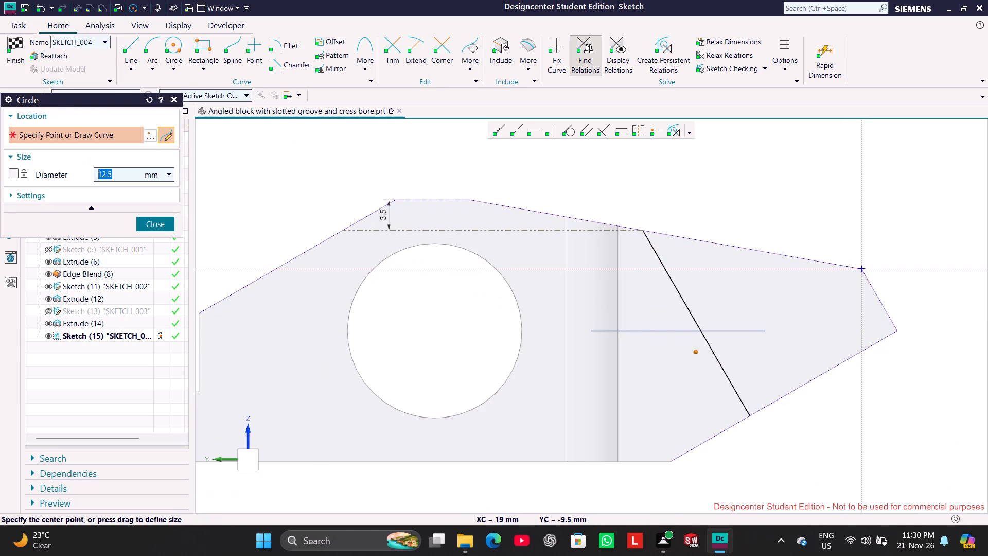
{"action": "left_click", "coordinate": [709, 353]}
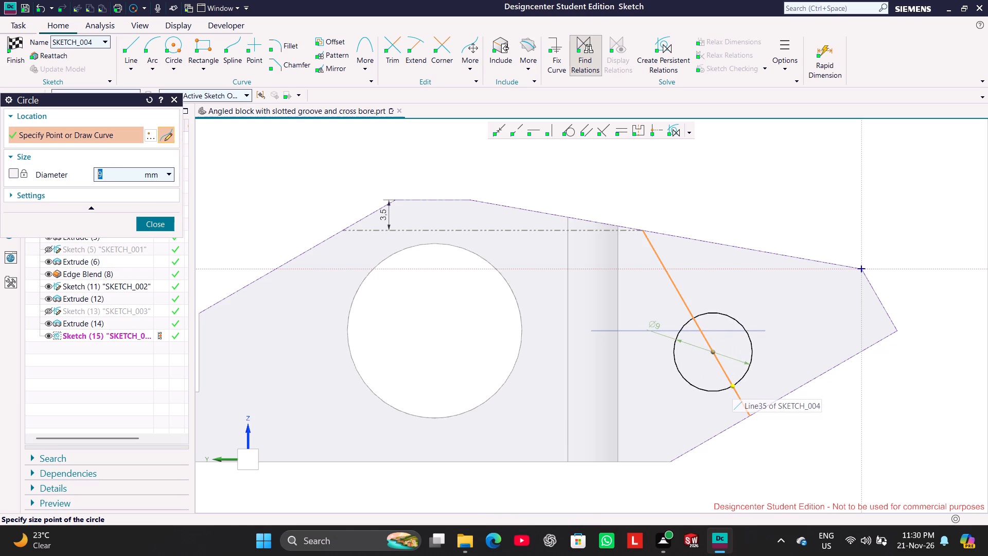
{"action": "type", "text": "10"}
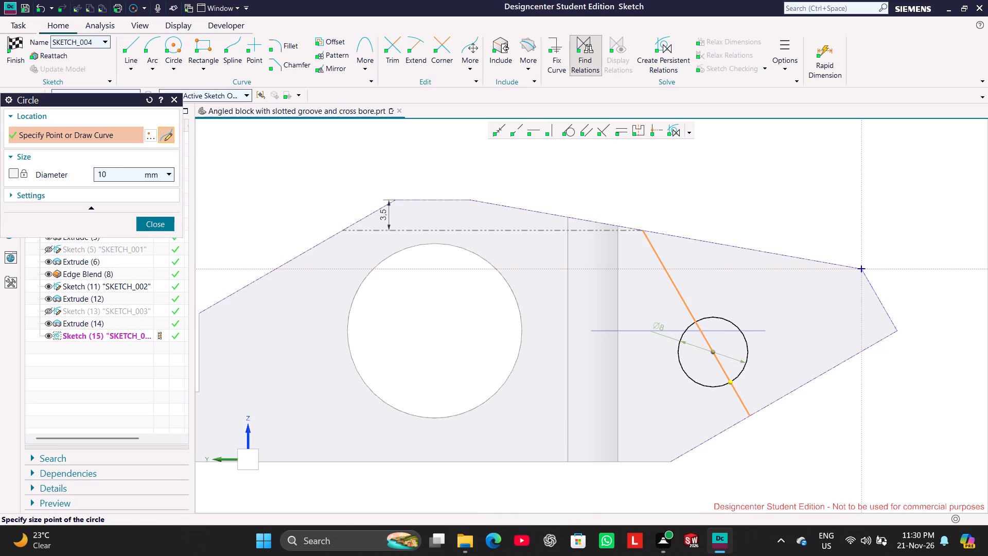
{"action": "key", "text": "Return"}
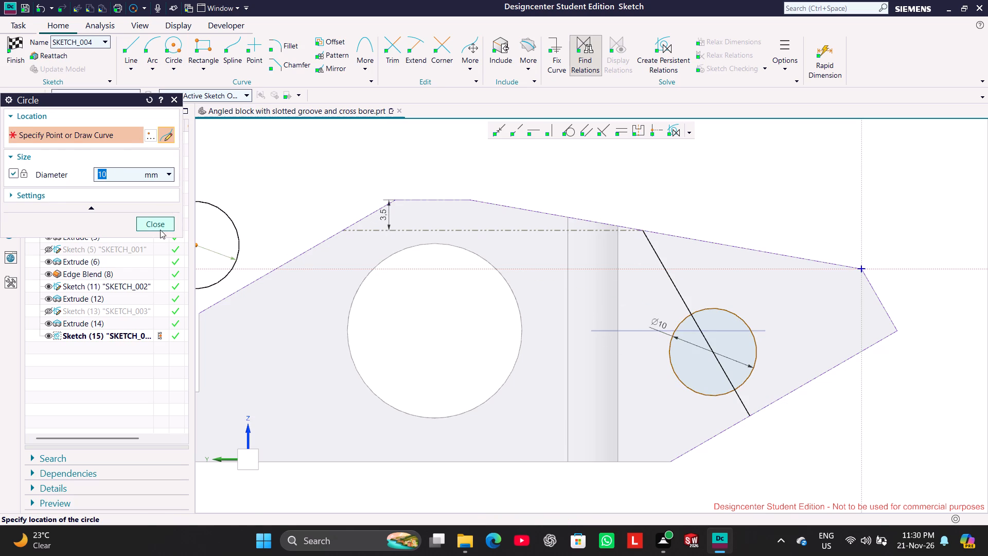
{"action": "left_click", "coordinate": [160, 229]}
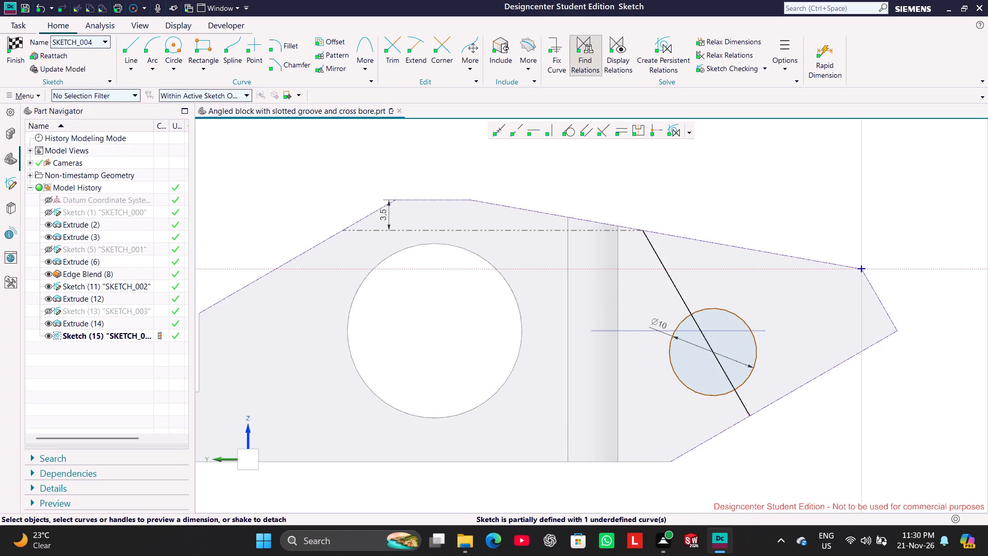
Convert the slanted line through the circle to a reference line.
{"action": "right_click", "coordinate": [742, 398]}
{"action": "left_click", "coordinate": [753, 408]}
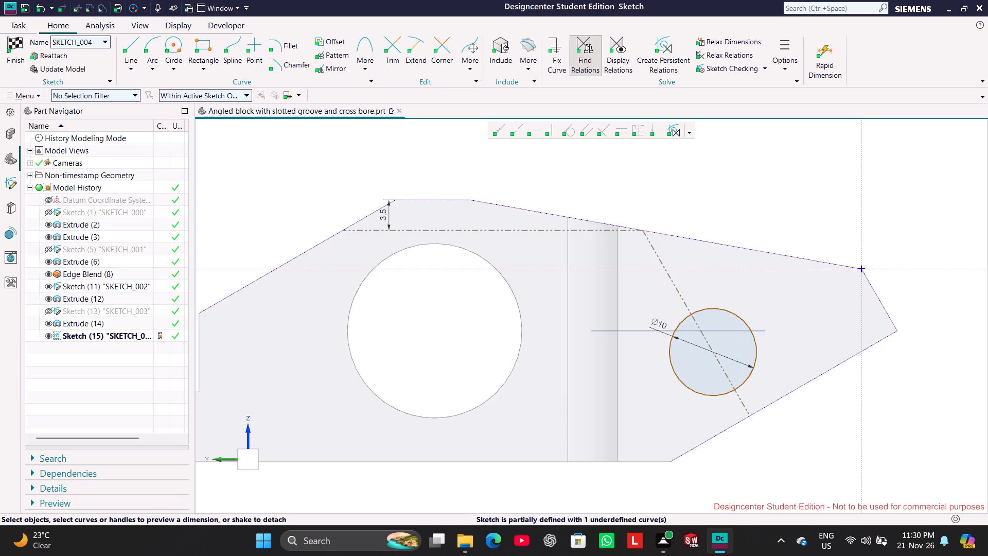
{"action": "left_click", "coordinate": [829, 436]}
Include the short bottom edge segment adjoining the lower sloping edge in the sketch.
{"action": "left_click", "coordinate": [499, 51]}
{"action": "left_click", "coordinate": [651, 456]}
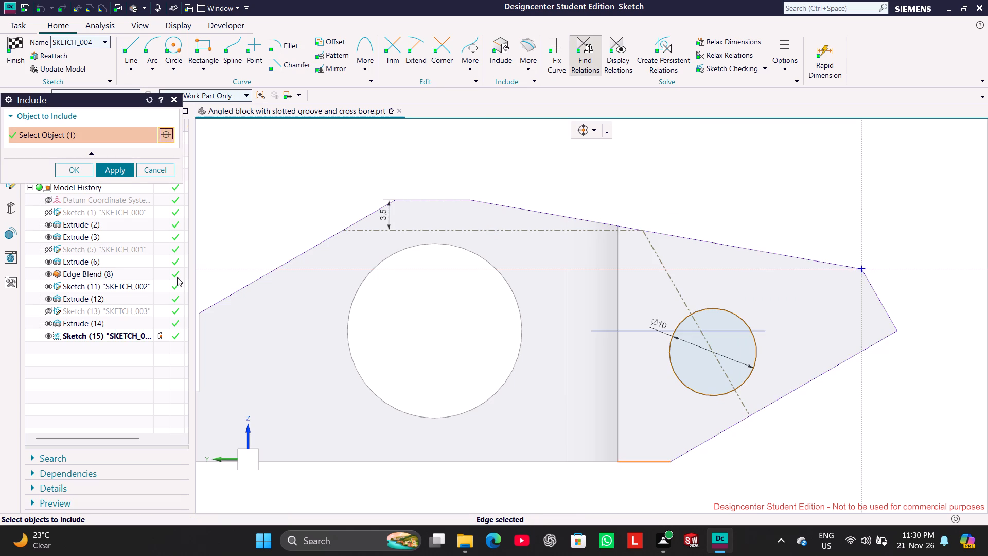
{"action": "left_click", "coordinate": [121, 171]}
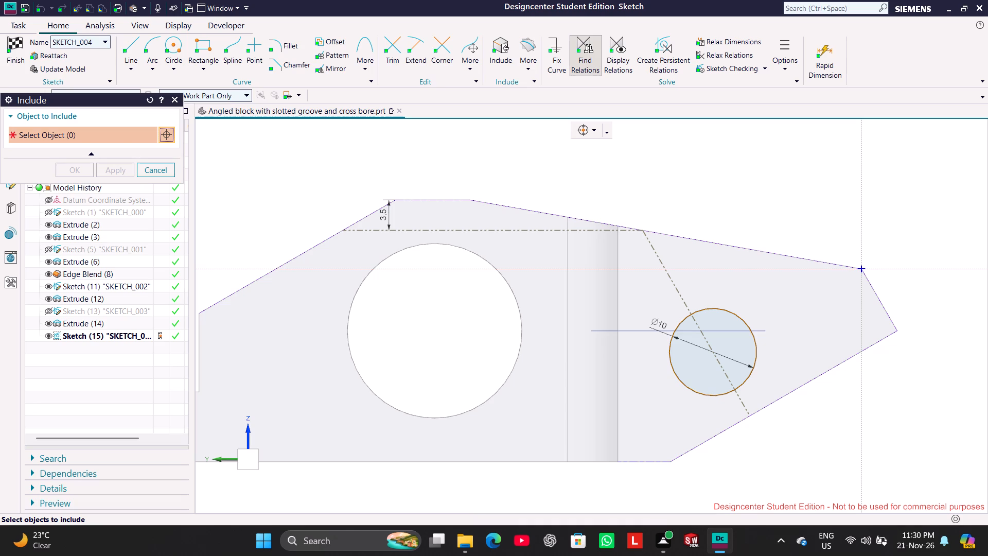
Dimension the circle's centre from the included bottom edge and set the vertical distance to 14 mm.
{"action": "left_click", "coordinate": [830, 59]}
{"action": "left_click", "coordinate": [654, 464]}
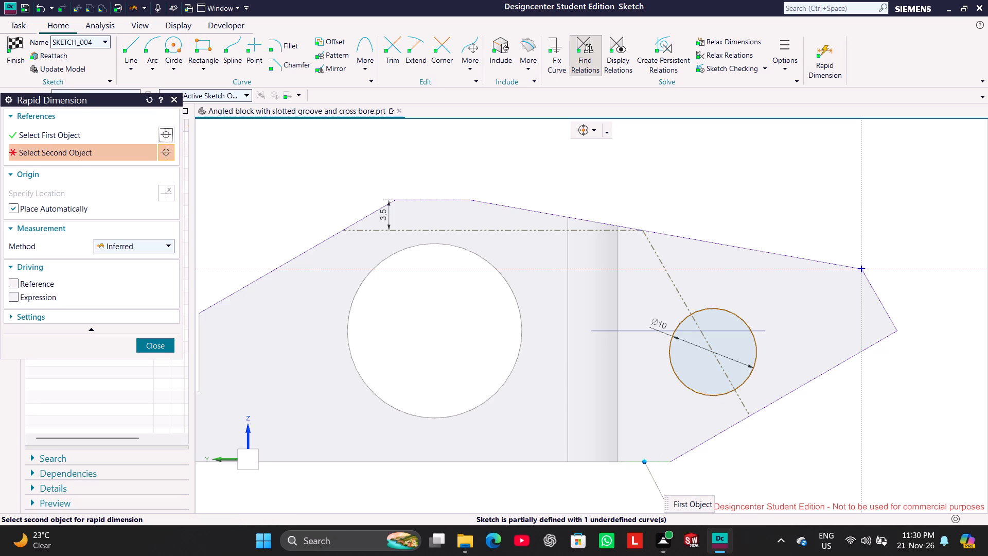
{"action": "left_click", "coordinate": [713, 353]}
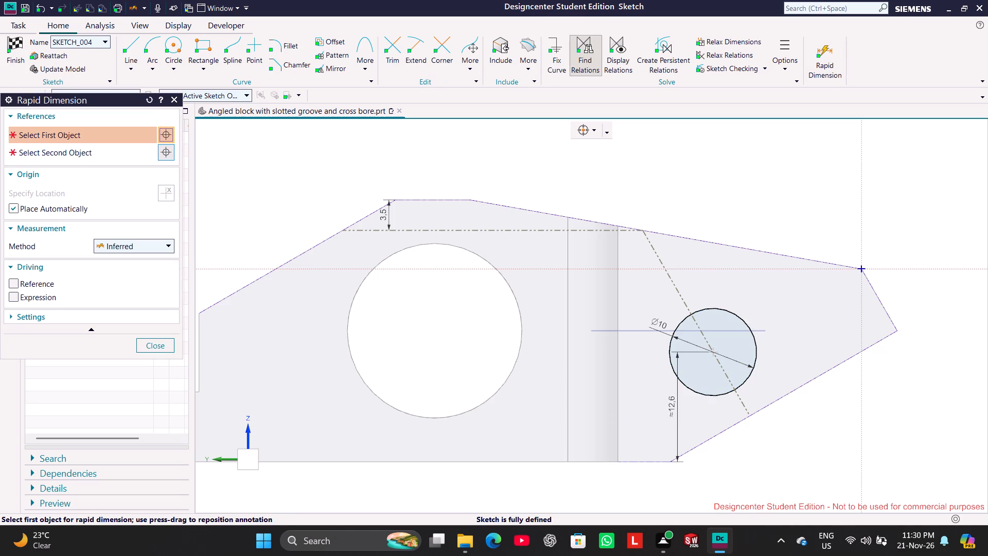
{"action": "double_click", "coordinate": [677, 402]}
{"action": "double_click", "coordinate": [673, 406]}
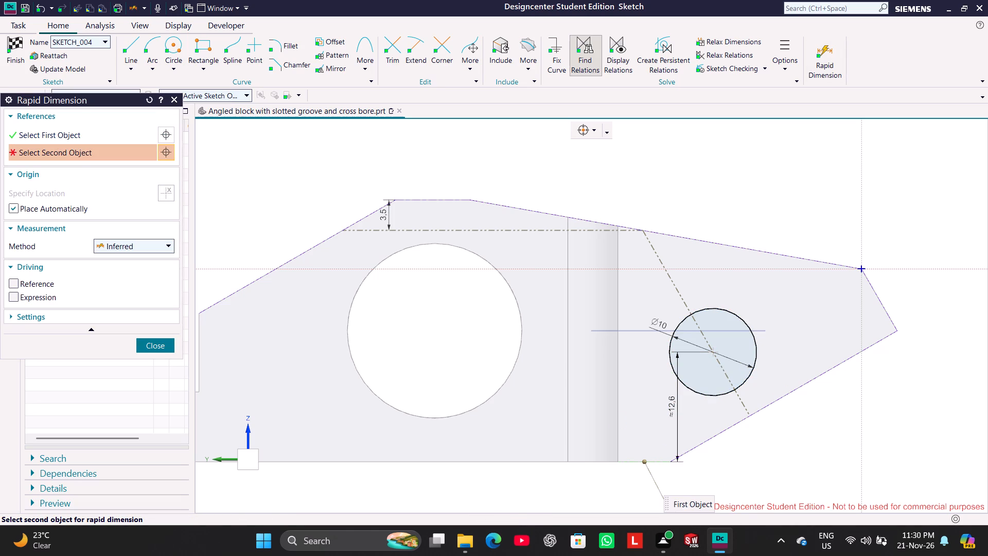
{"action": "double_click", "coordinate": [672, 406]}
{"action": "double_click", "coordinate": [672, 406]}
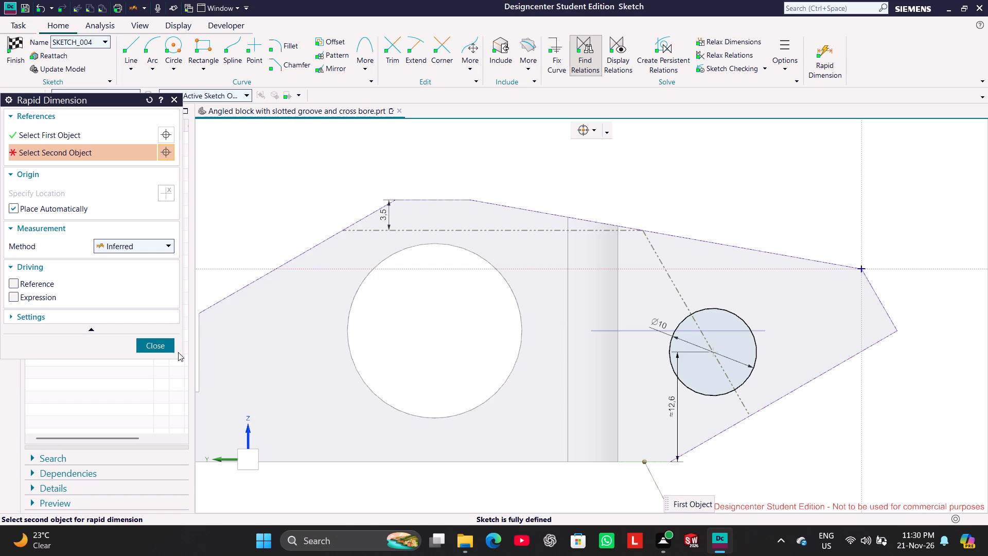
{"action": "left_click", "coordinate": [162, 347]}
{"action": "double_click", "coordinate": [667, 409]}
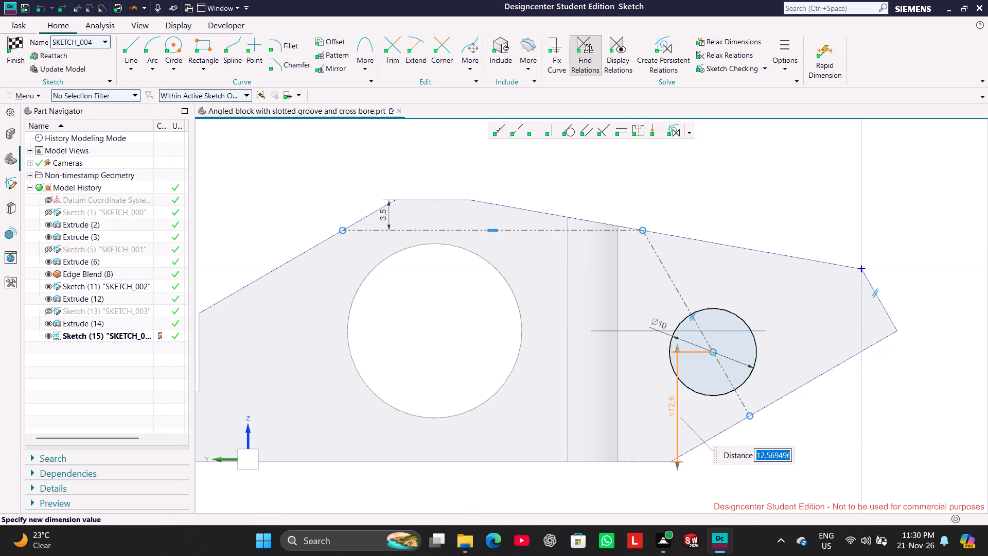
{"action": "type", "text": "14"}
{"action": "key", "text": "Return"}
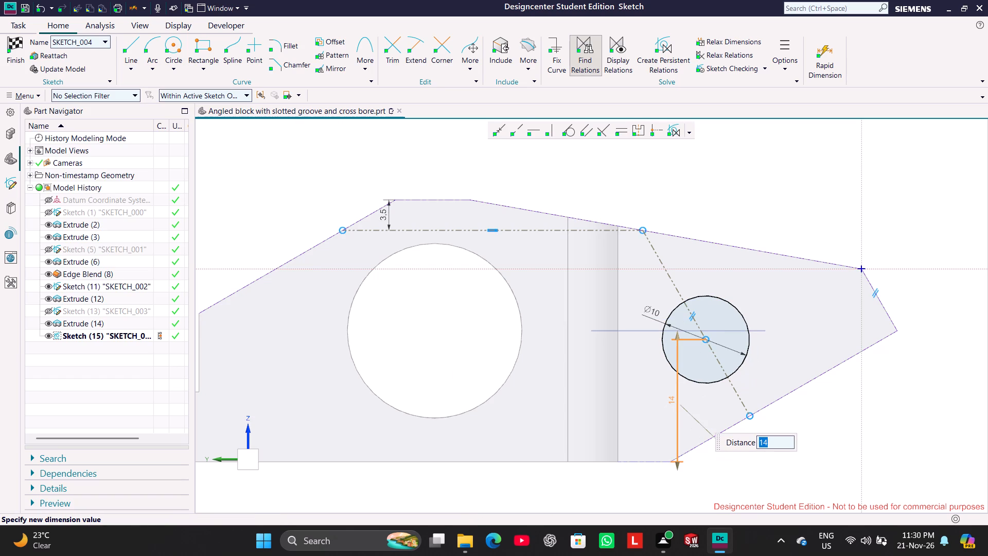
{"action": "left_click", "coordinate": [737, 168]}
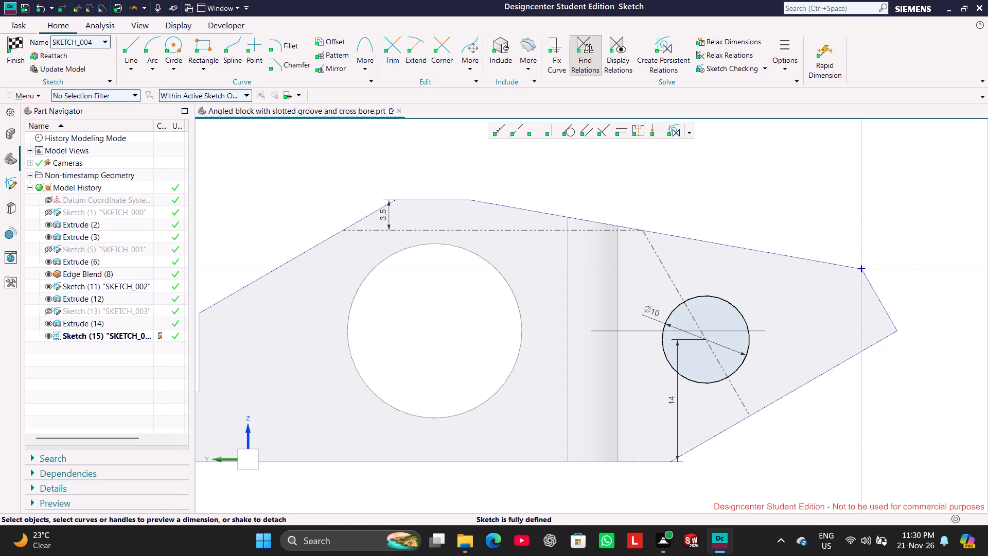
Finish the circle sketch and return to modeling.
{"action": "left_click", "coordinate": [17, 57]}
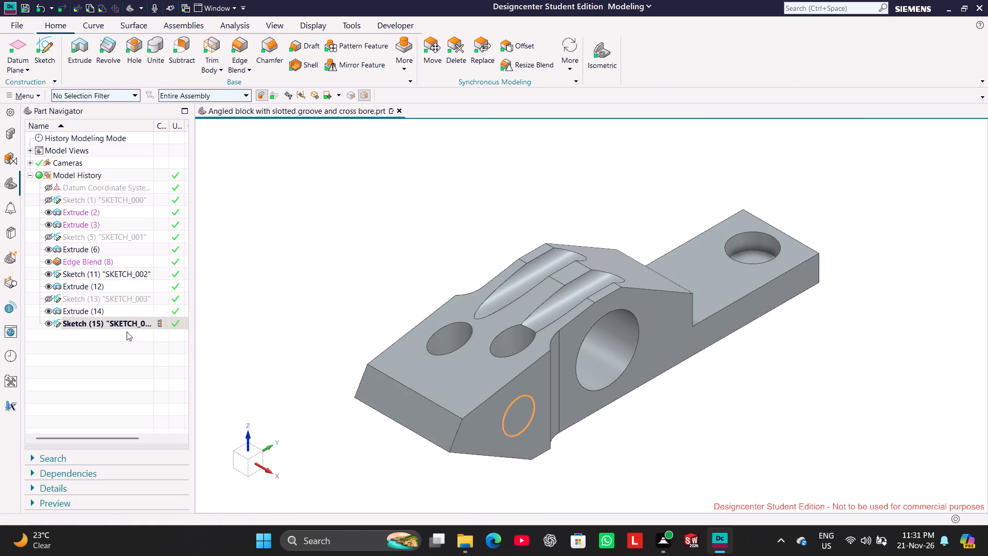
Extrude the side-face circle in the reversed direction, subtracting it from the block with a start distance of 38/2 mm and end distance 0.
{"action": "right_click", "coordinate": [123, 325]}
{"action": "left_click", "coordinate": [164, 345]}
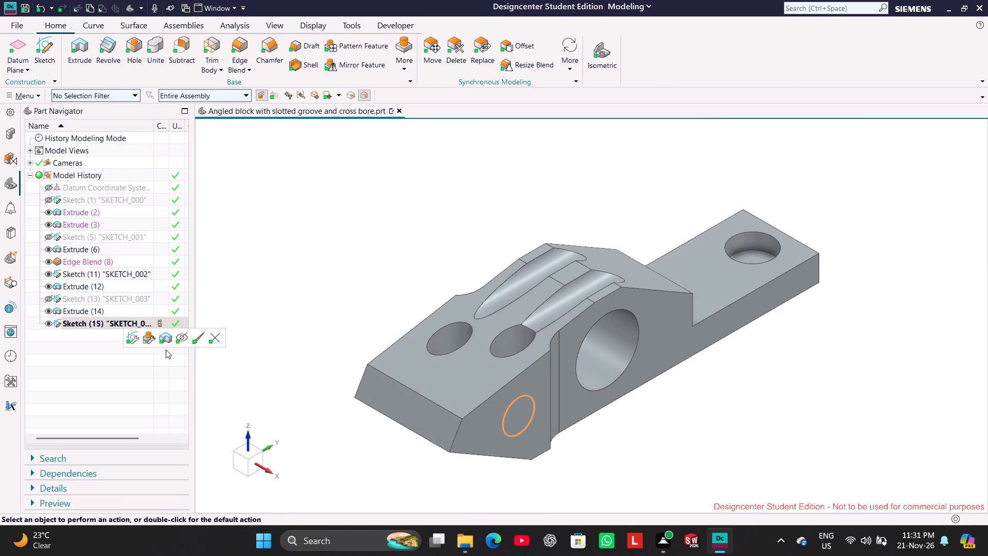
{"action": "right_click", "coordinate": [167, 336]}
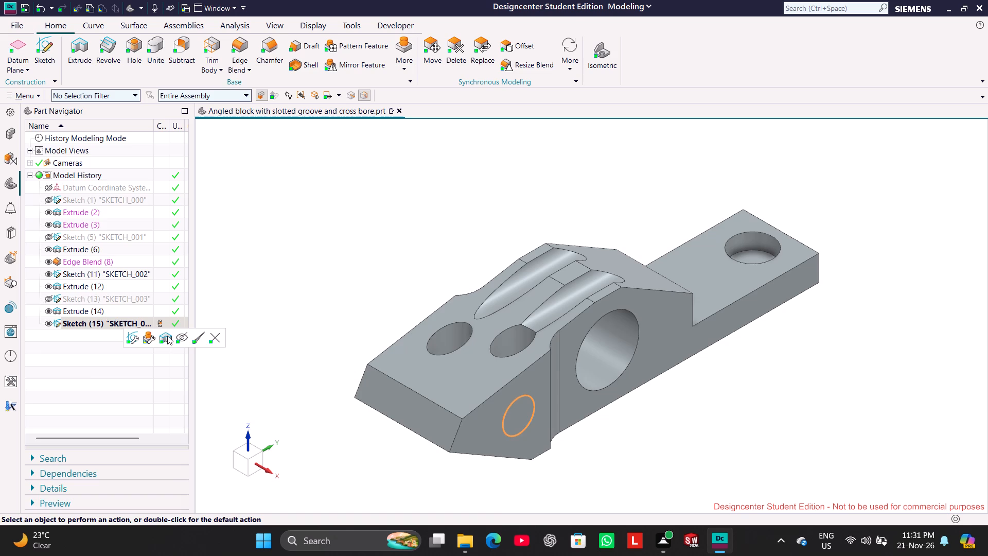
{"action": "left_click", "coordinate": [167, 336]}
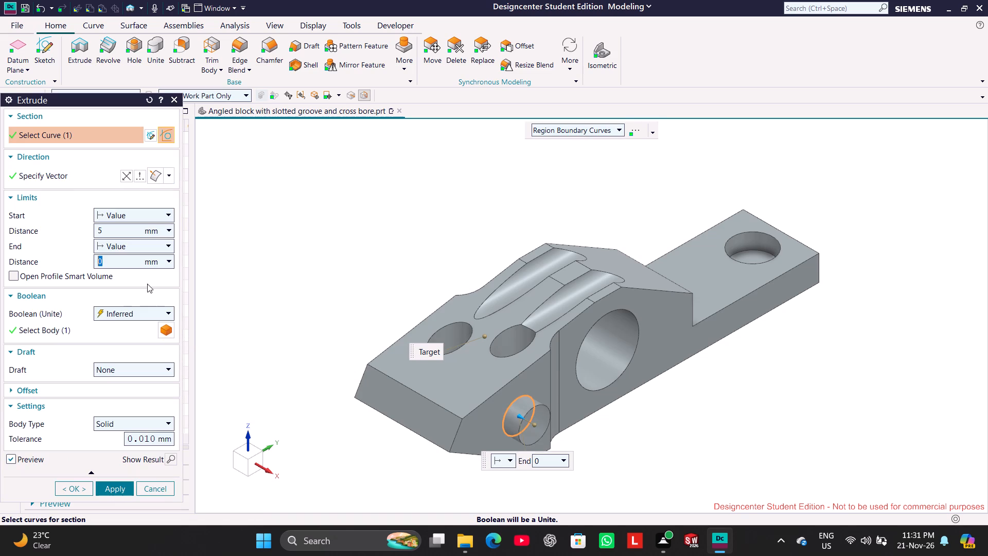
{"action": "left_click", "coordinate": [129, 176]}
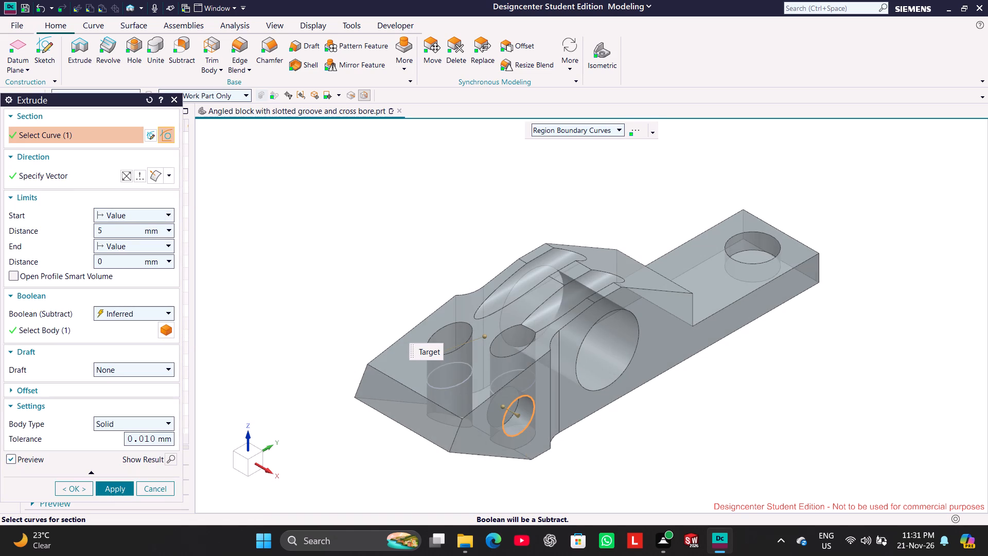
{"action": "scroll", "coordinate": [556, 441], "scroll_direction": "down", "scroll_amount": 2}
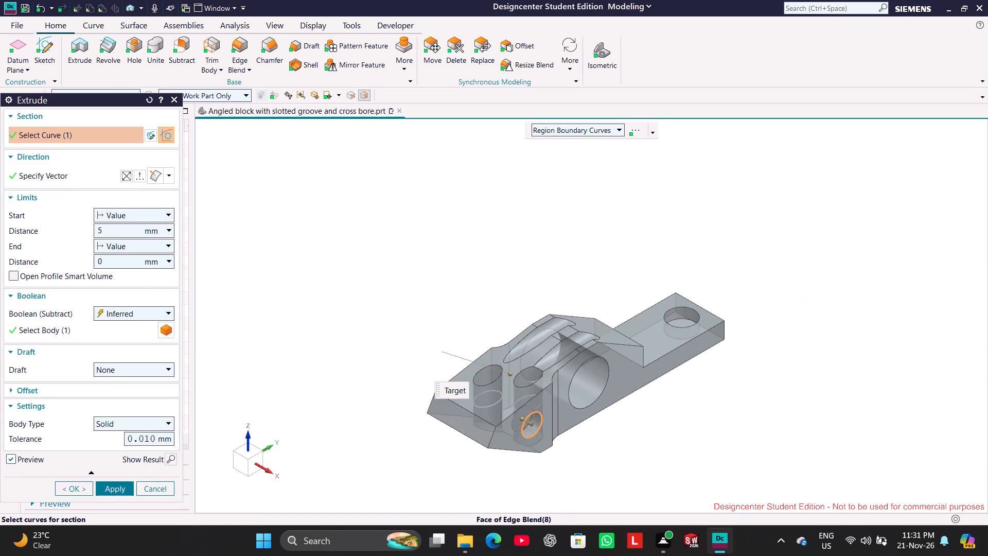
{"action": "scroll", "coordinate": [551, 437], "scroll_direction": "up", "scroll_amount": 4}
{"action": "middle_click_drag", "start_coordinate": [644, 443], "coordinate": [625, 482]}
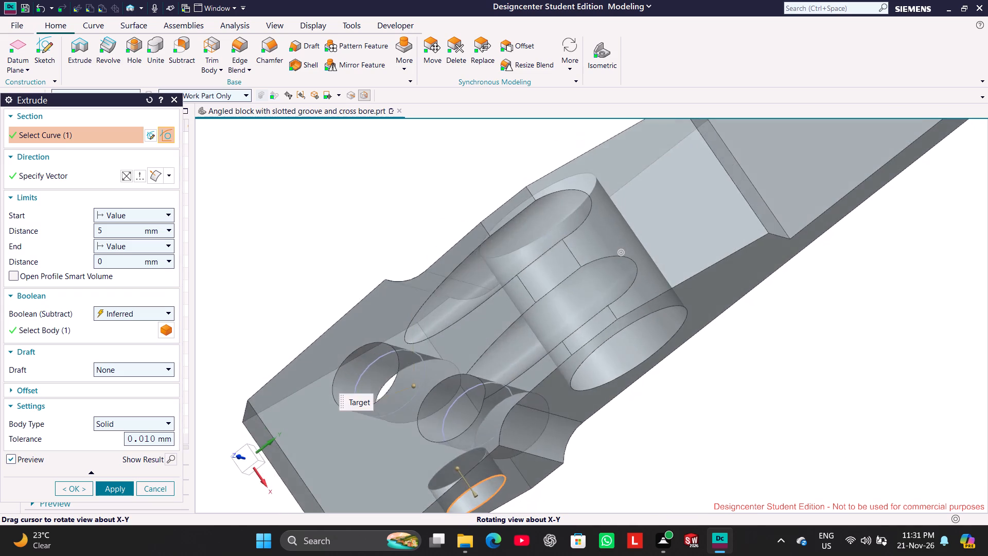
{"action": "middle_click_drag", "start_coordinate": [625, 482], "coordinate": [639, 488]}
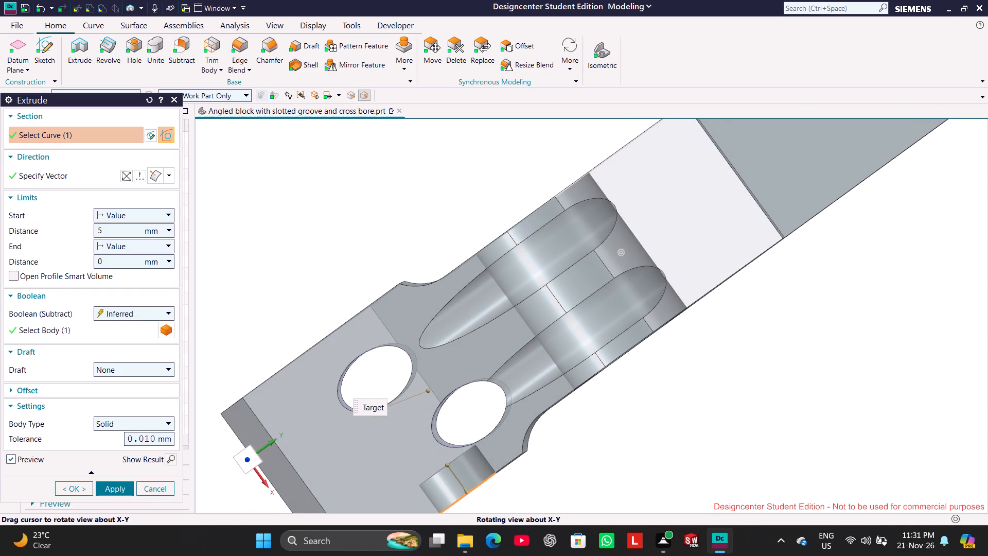
{"action": "middle_click_drag", "start_coordinate": [639, 488], "coordinate": [640, 488]}
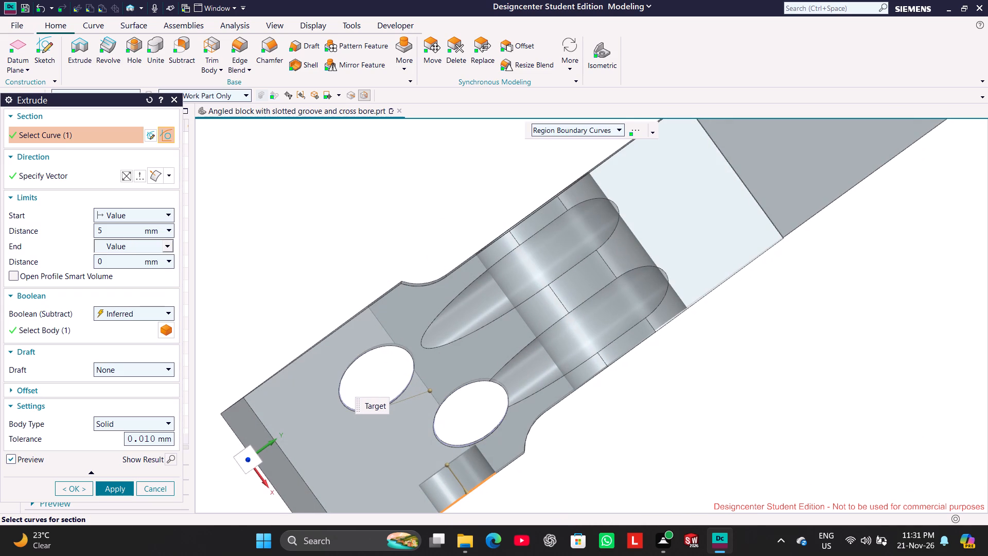
{"action": "double_click", "coordinate": [117, 234]}
{"action": "type", "text": "60"}
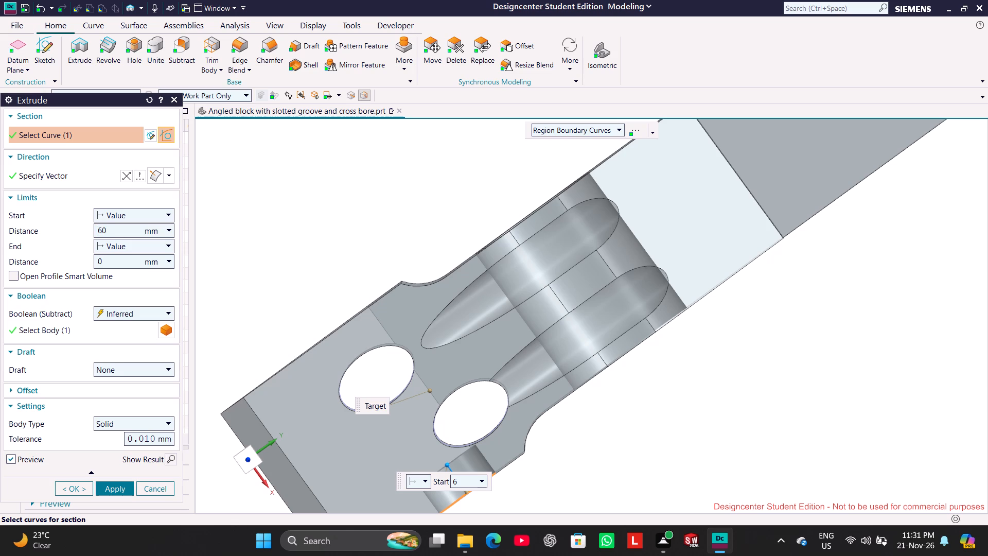
{"action": "key", "text": "BackSpace"}
{"action": "key", "text": "Return"}
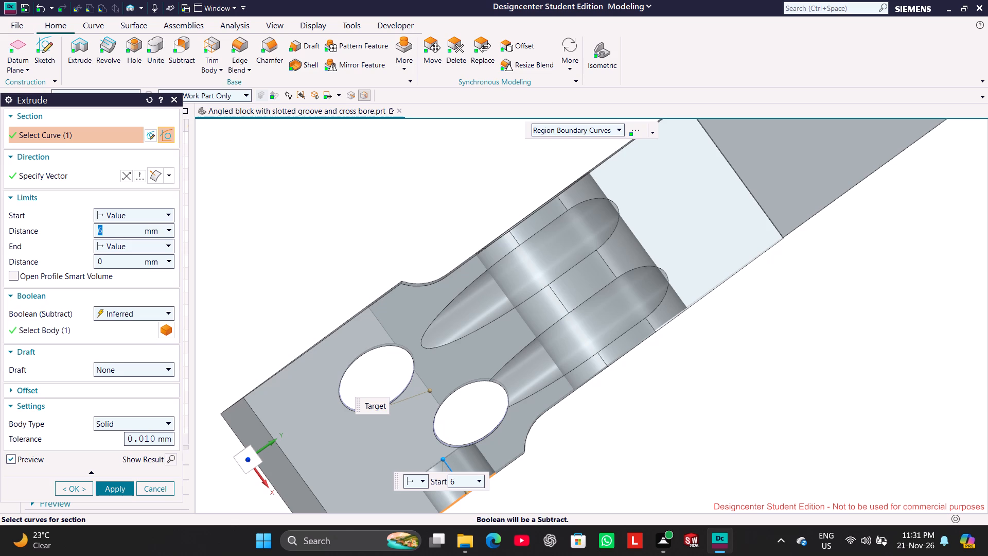
{"action": "key", "text": "8"}
{"action": "key", "text": "Return"}
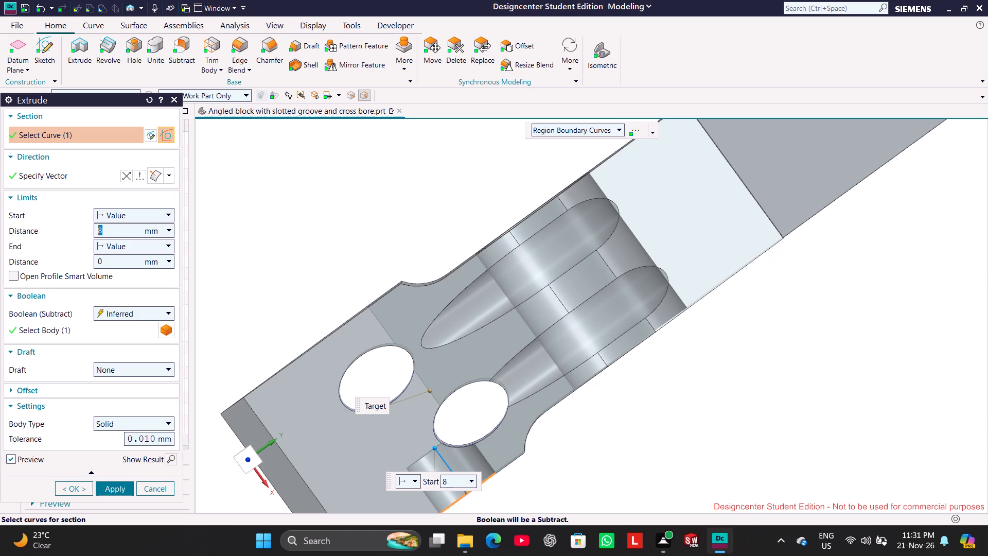
{"action": "key", "text": "9"}
{"action": "key", "text": "Return"}
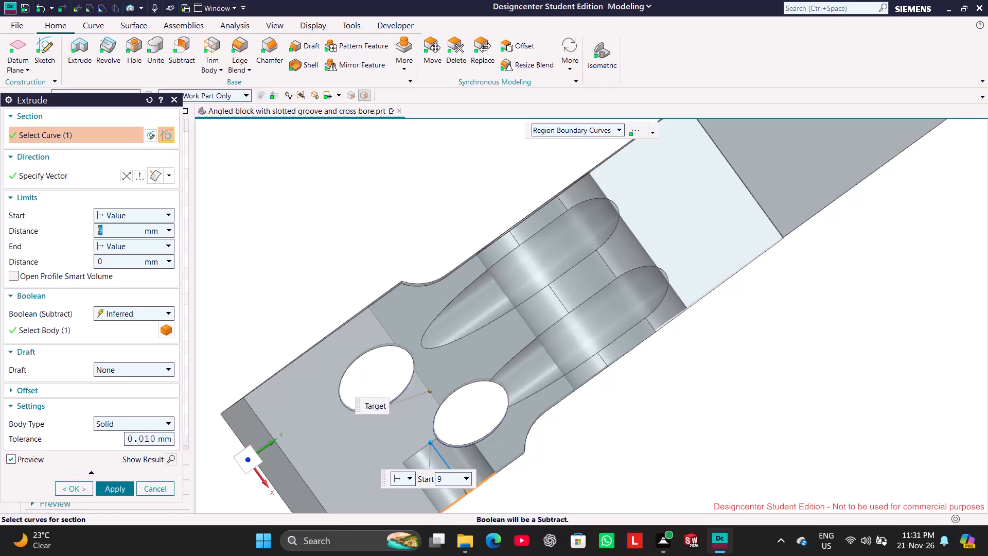
{"action": "key", "text": "3"}
{"action": "type", "text": "8/2"}
{"action": "key", "text": "Return"}
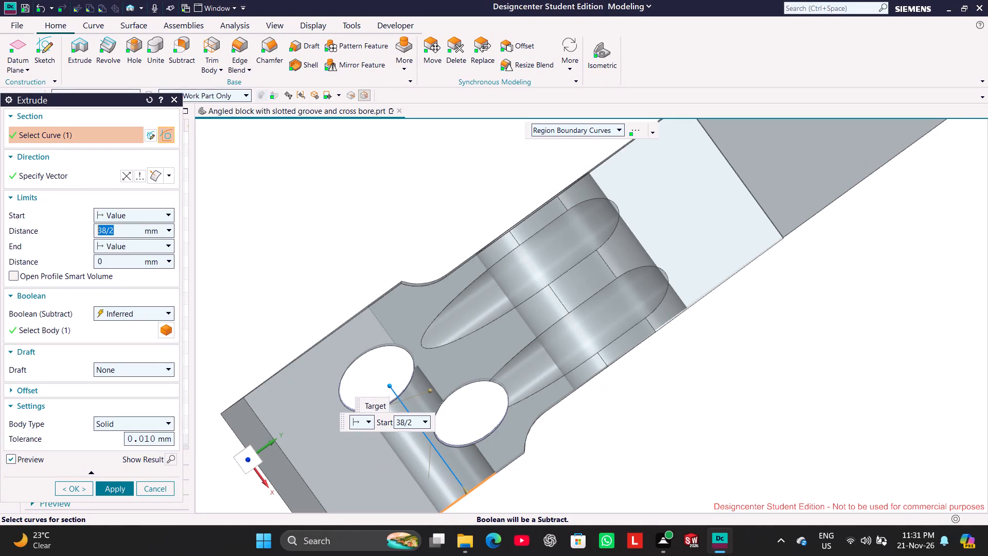
{"action": "left_click", "coordinate": [115, 490]}
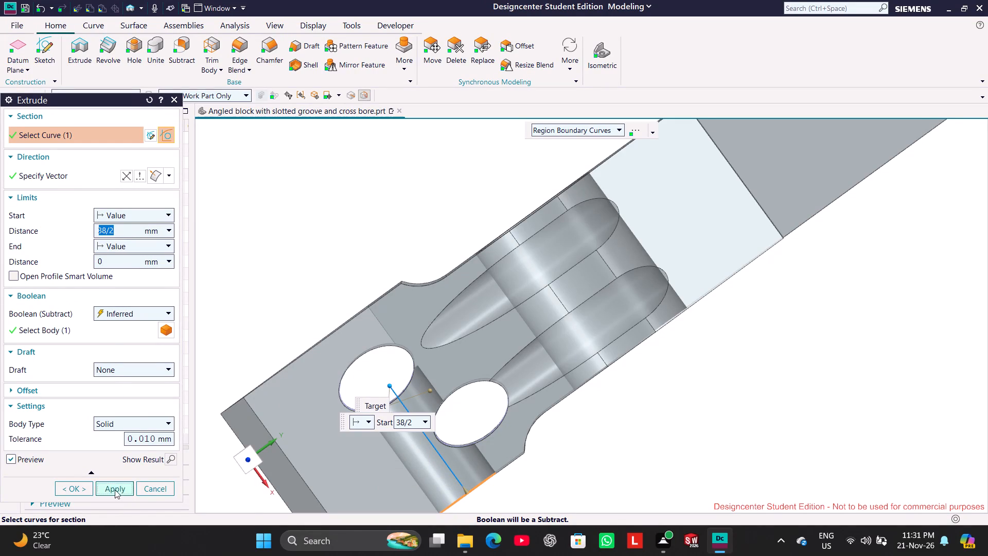
{"action": "left_click", "coordinate": [157, 490]}
Hide the cross-bore circle sketch SKETCH_004 and the earlier sketch SKETCH_002.
{"action": "scroll", "coordinate": [589, 396], "scroll_direction": "down", "scroll_amount": 5}
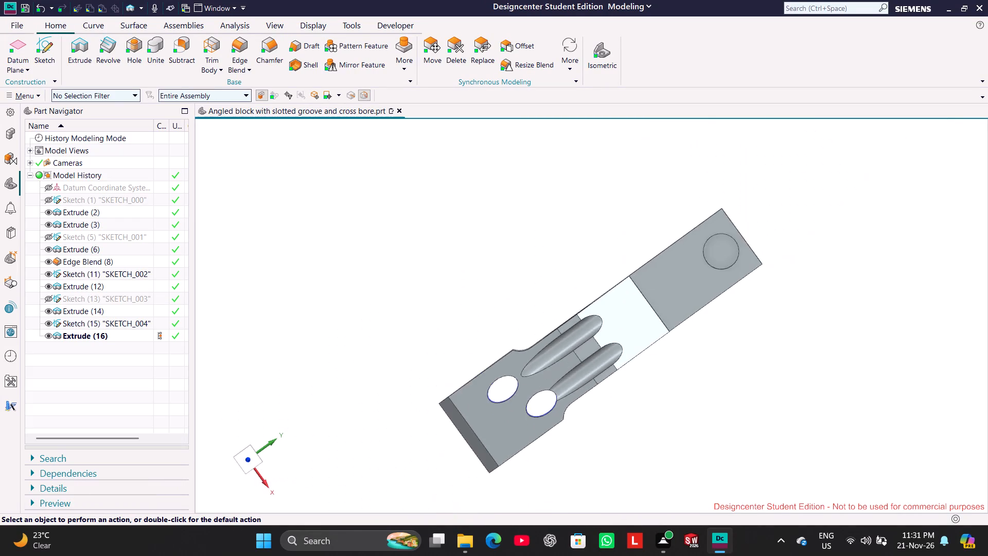
{"action": "middle_click_drag", "start_coordinate": [438, 380], "coordinate": [423, 315]}
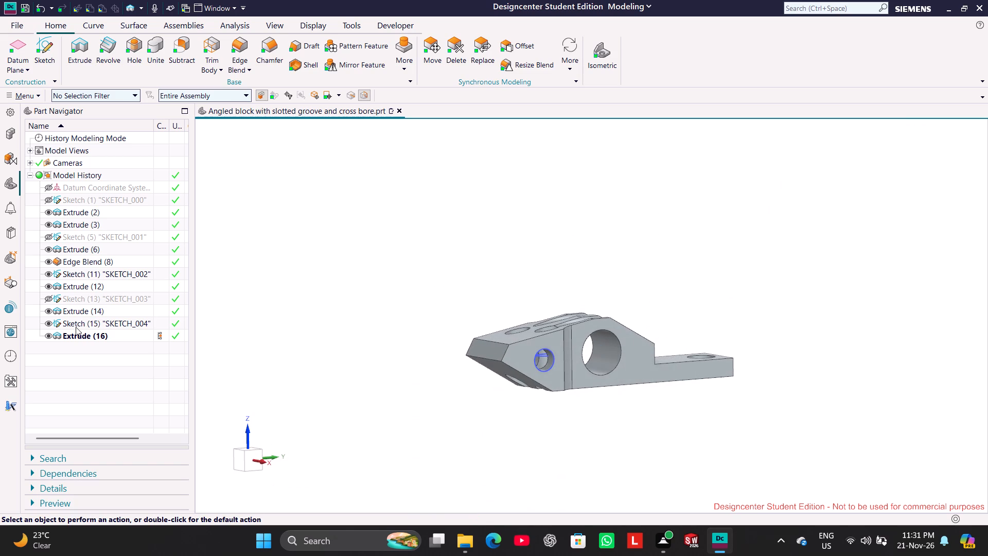
{"action": "left_click", "coordinate": [46, 322]}
{"action": "left_click", "coordinate": [597, 67]}
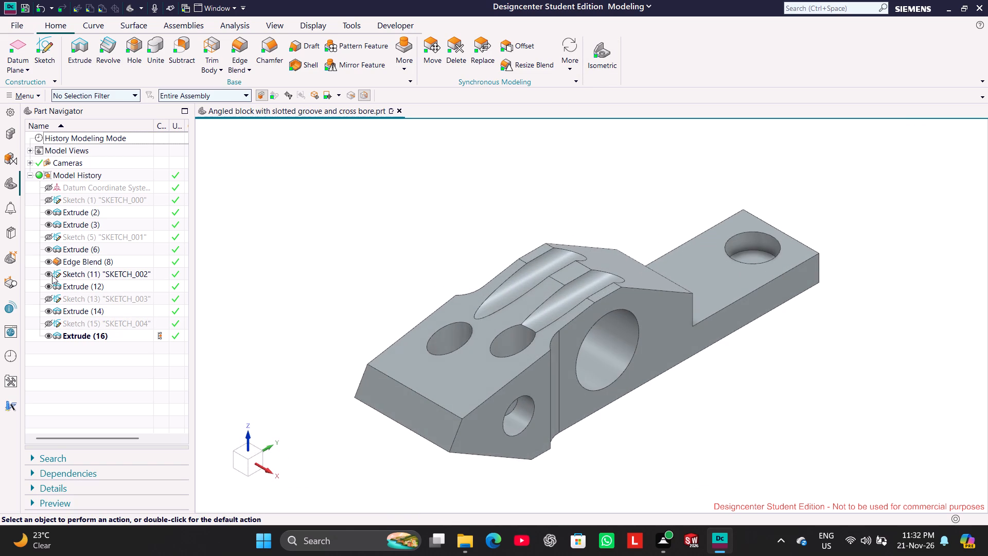
{"action": "left_click", "coordinate": [52, 275]}
Edit Extrude (3) of the angled front section and set its symmetric width to 38 mm.
{"action": "right_click", "coordinate": [80, 223]}
{"action": "left_click", "coordinate": [104, 209]}
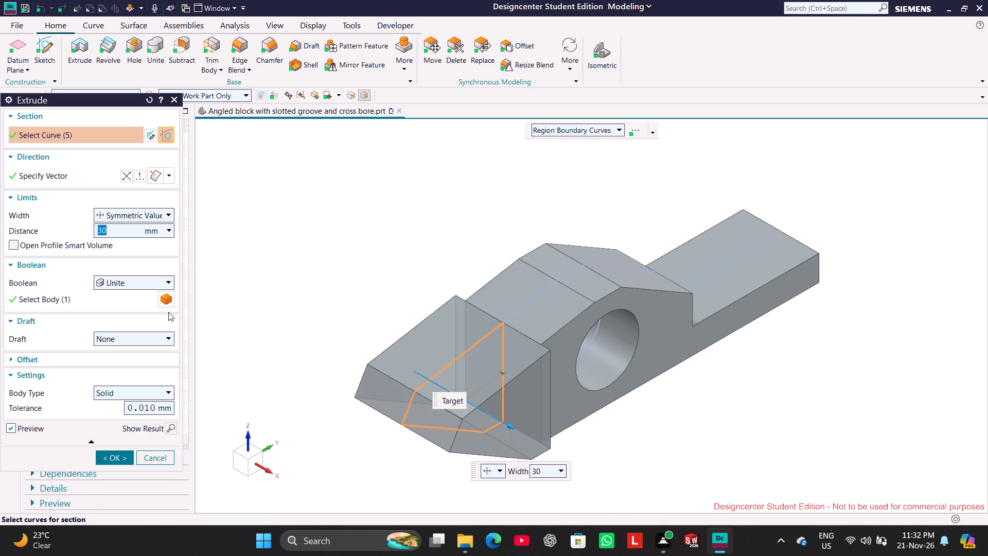
{"action": "type", "text": "38"}
{"action": "key", "text": "Return"}
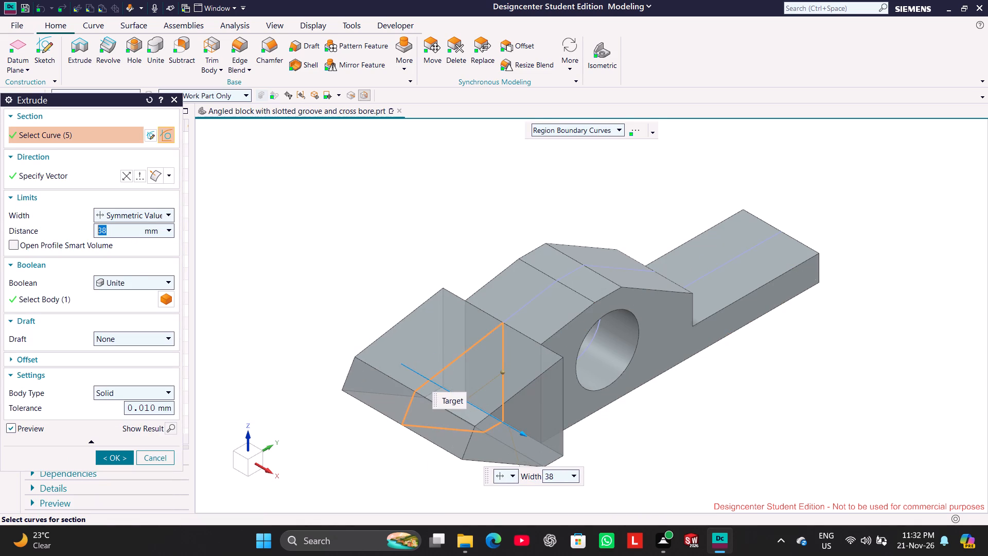
{"action": "left_click", "coordinate": [117, 457]}
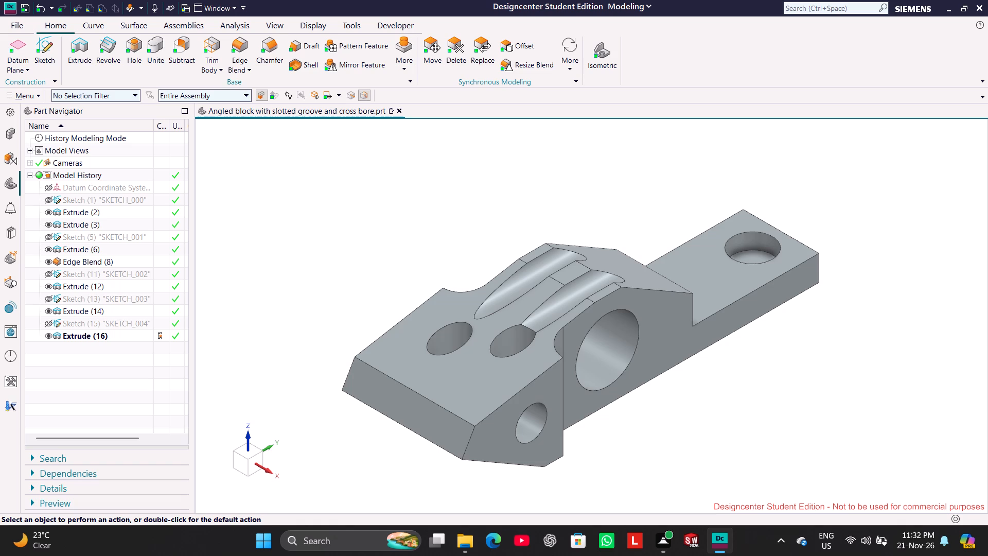
Review the block and the dimensions of its base profile sketch SKETCH_000, and return to modeling.
{"action": "middle_click_drag", "start_coordinate": [651, 427], "coordinate": [606, 427]}
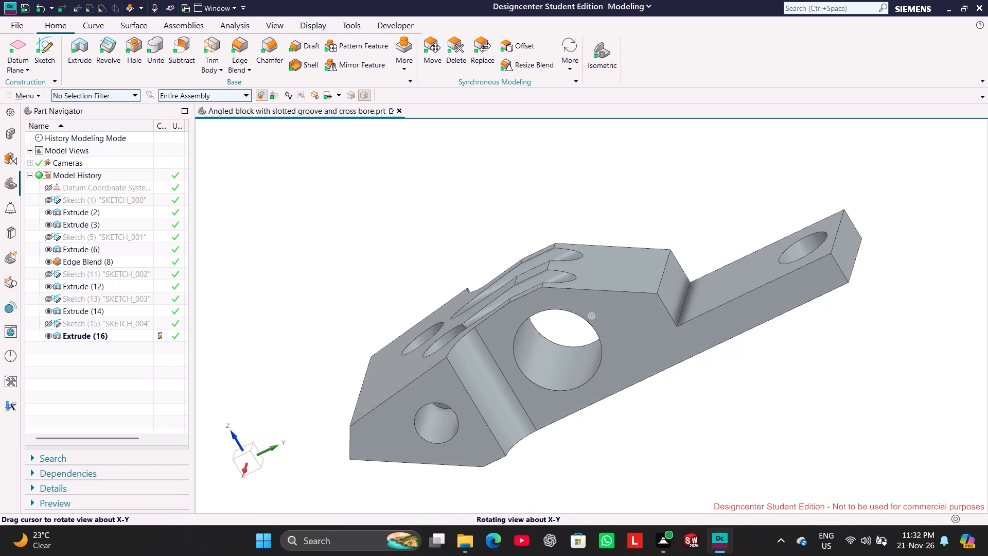
{"action": "middle_click_drag", "start_coordinate": [606, 427], "coordinate": [628, 442]}
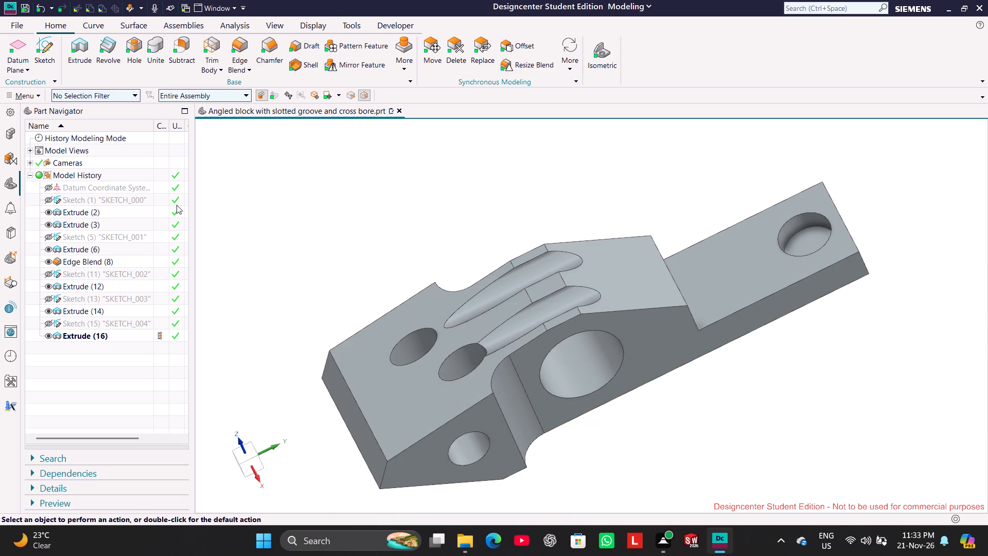
{"action": "right_click", "coordinate": [106, 199]}
{"action": "left_click", "coordinate": [129, 191]}
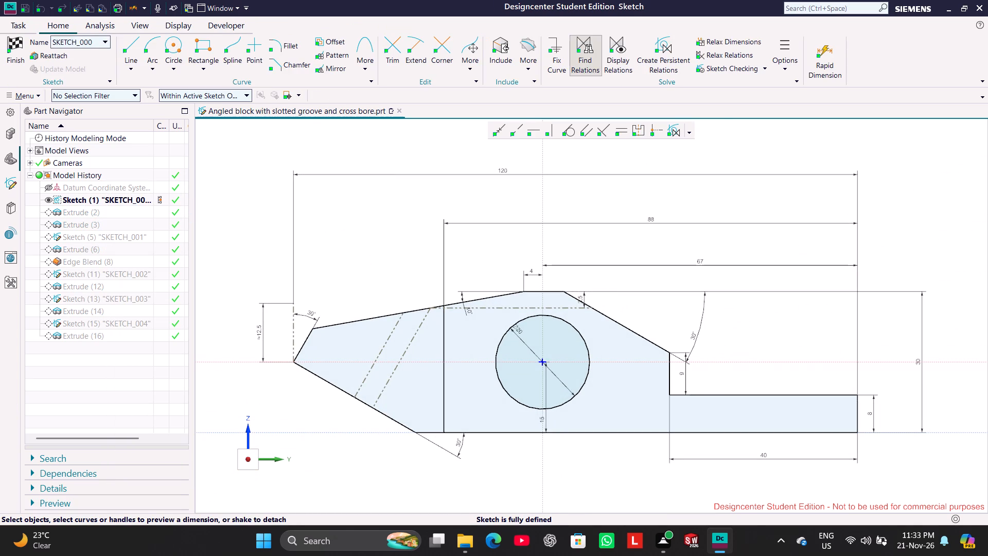
{"action": "left_click", "coordinate": [24, 57]}
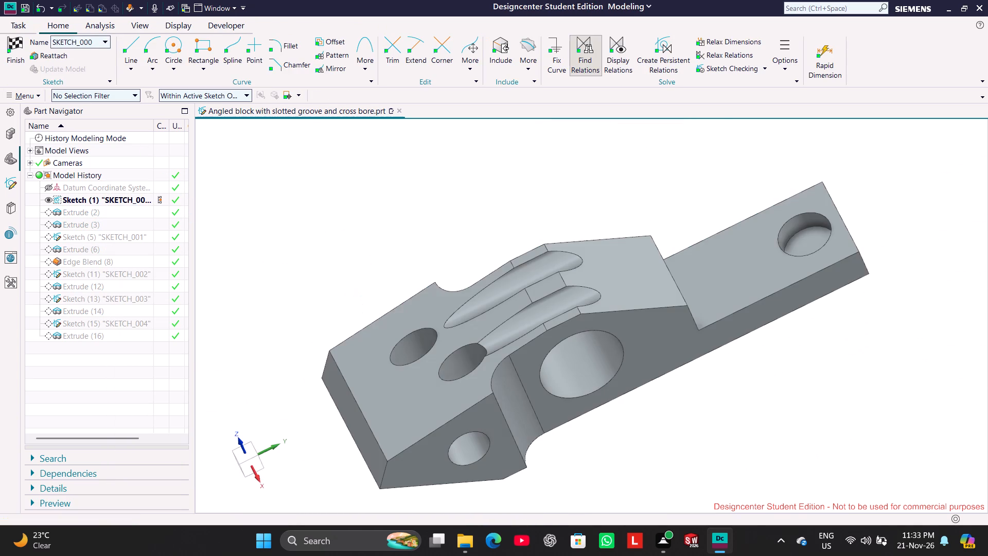
From the top view, measure the distance between the edge blend's curved edge and the narrow arm's far end edge.
{"action": "left_click", "coordinate": [246, 450]}
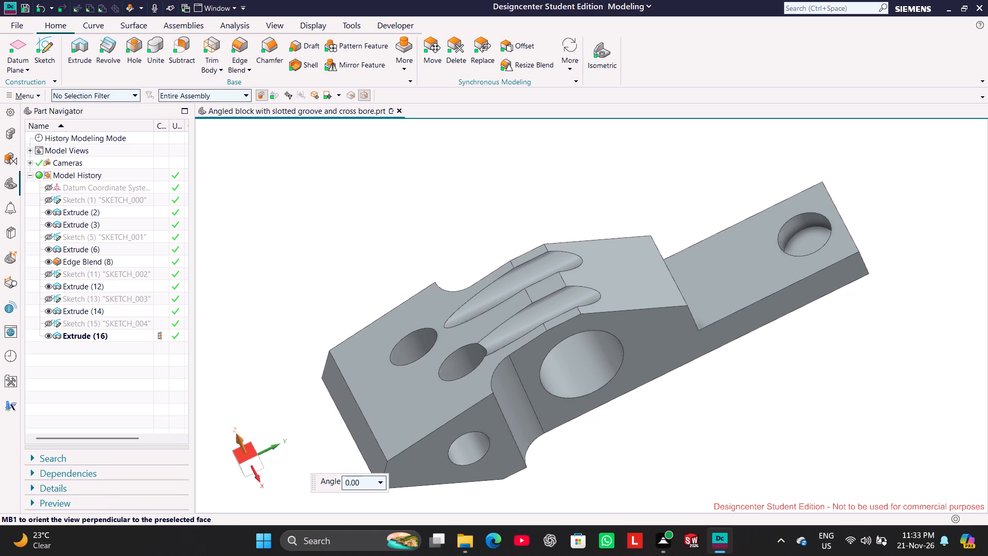
{"action": "left_click", "coordinate": [250, 454]}
{"action": "left_click", "coordinate": [266, 339]}
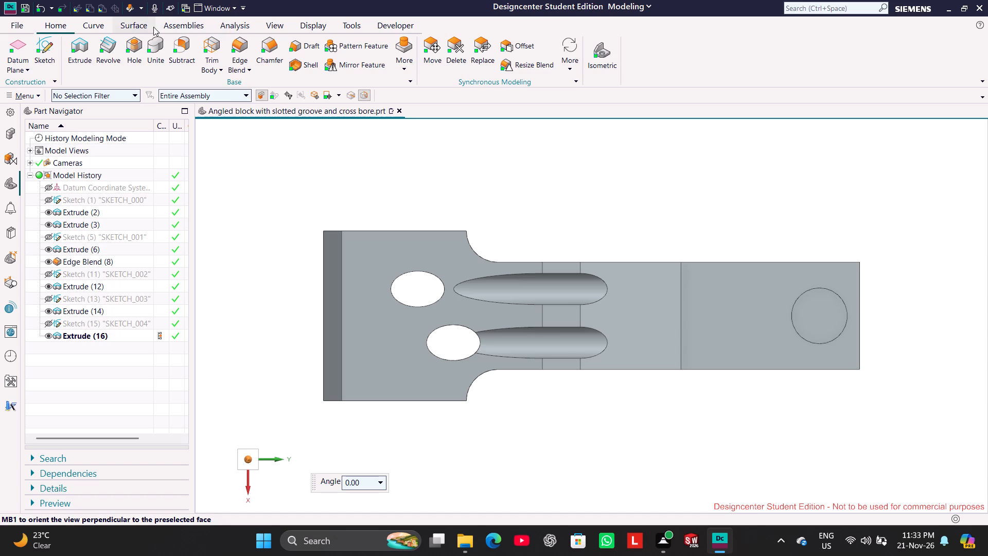
{"action": "left_click", "coordinate": [233, 27]}
{"action": "left_click", "coordinate": [28, 53]}
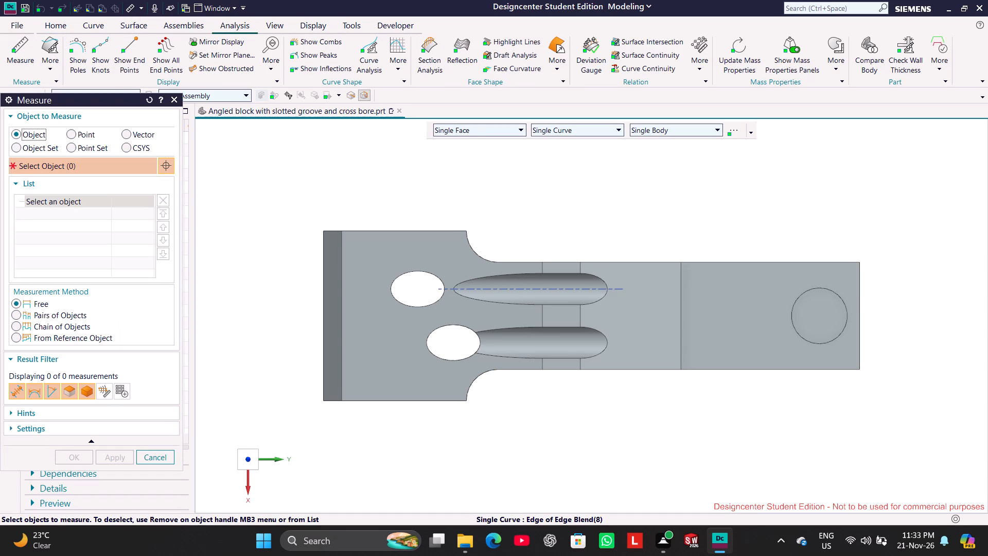
{"action": "scroll", "coordinate": [478, 416], "scroll_direction": "up", "scroll_amount": 2}
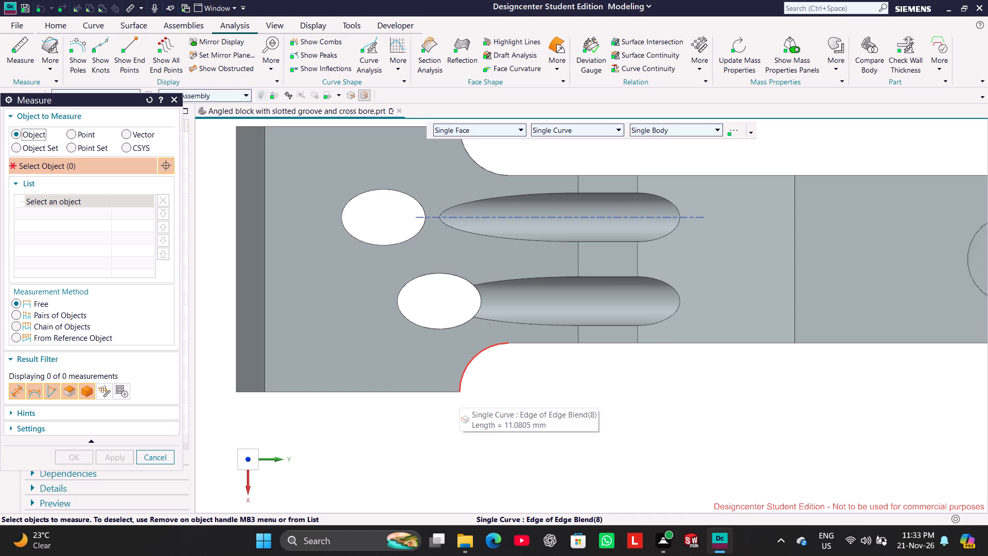
{"action": "left_click", "coordinate": [459, 388]}
{"action": "scroll", "coordinate": [695, 392], "scroll_direction": "down", "scroll_amount": 3}
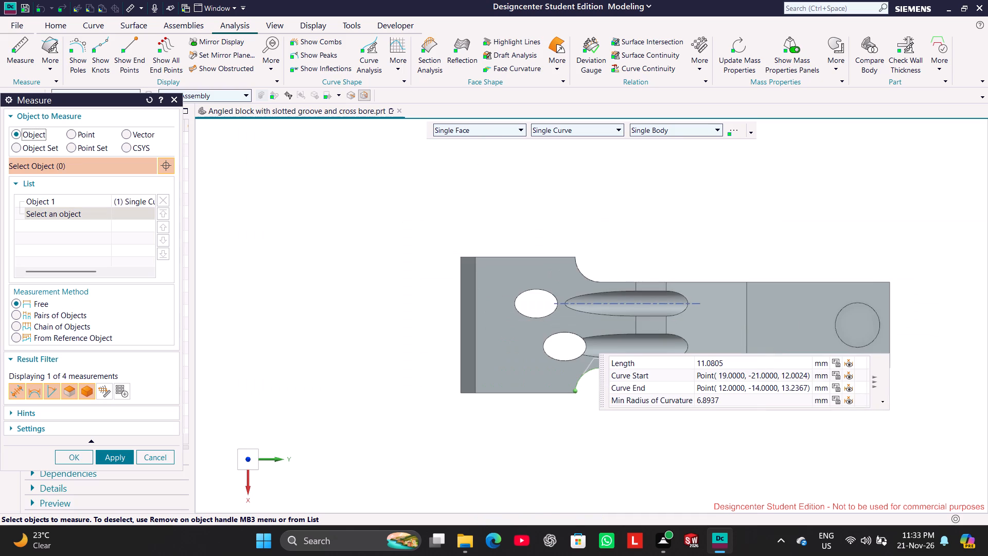
{"action": "left_click", "coordinate": [891, 309]}
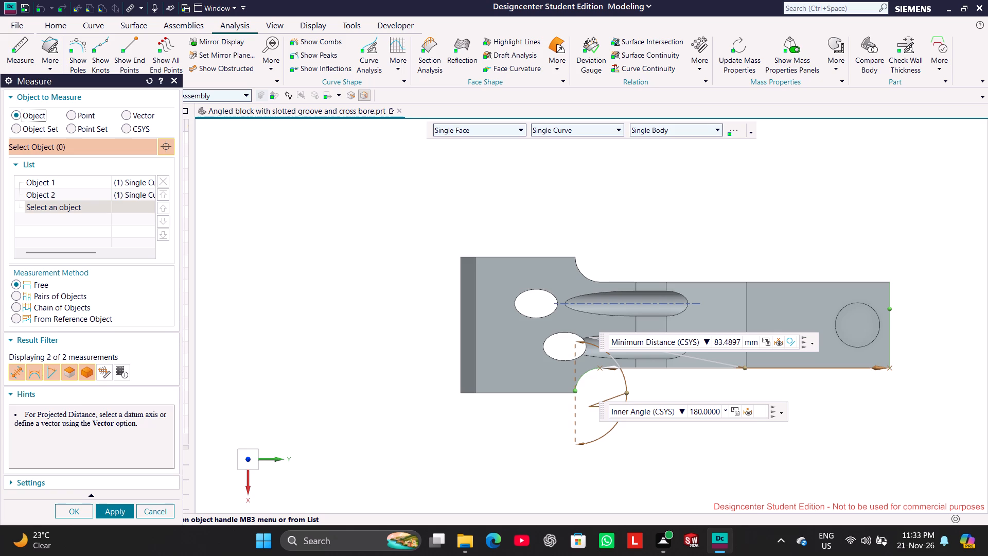
{"action": "left_click", "coordinate": [149, 510]}
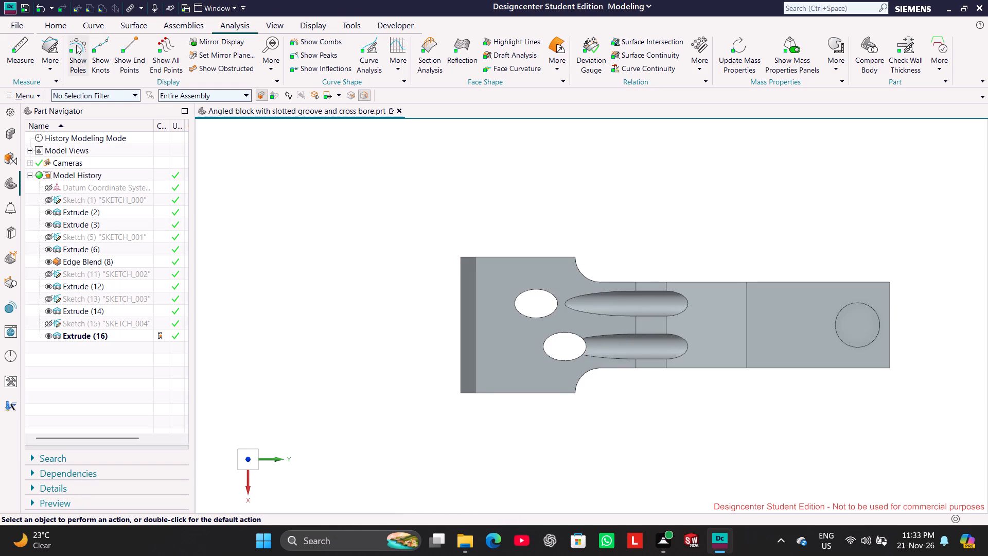
Start a new sketch on the Top (XY) principal plane and view it from the top with the block's length horizontal.
{"action": "left_click", "coordinate": [50, 27]}
{"action": "left_click", "coordinate": [53, 60]}
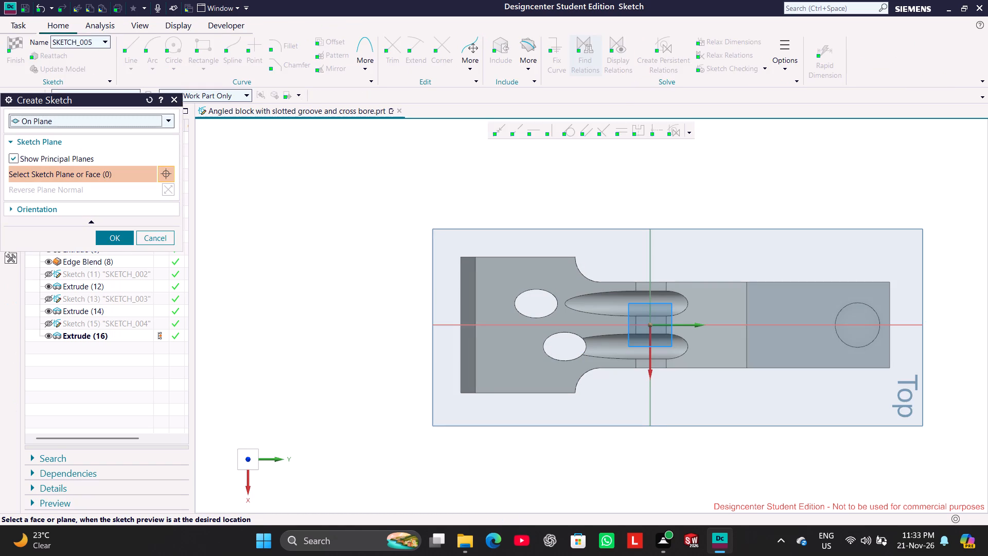
{"action": "left_click", "coordinate": [119, 240]}
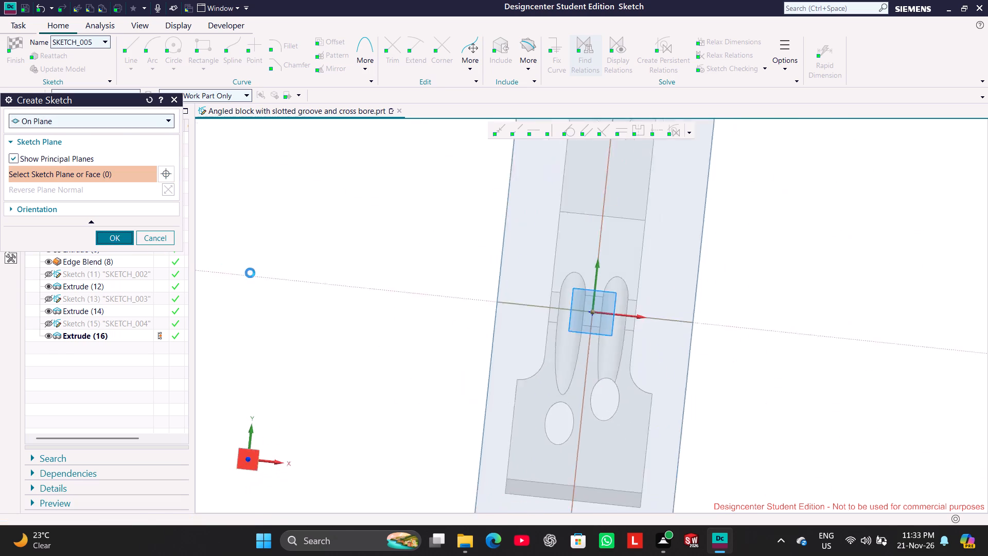
{"action": "scroll", "coordinate": [736, 326], "scroll_direction": "up", "scroll_amount": 2}
{"action": "scroll", "coordinate": [719, 320], "scroll_direction": "down", "scroll_amount": 3}
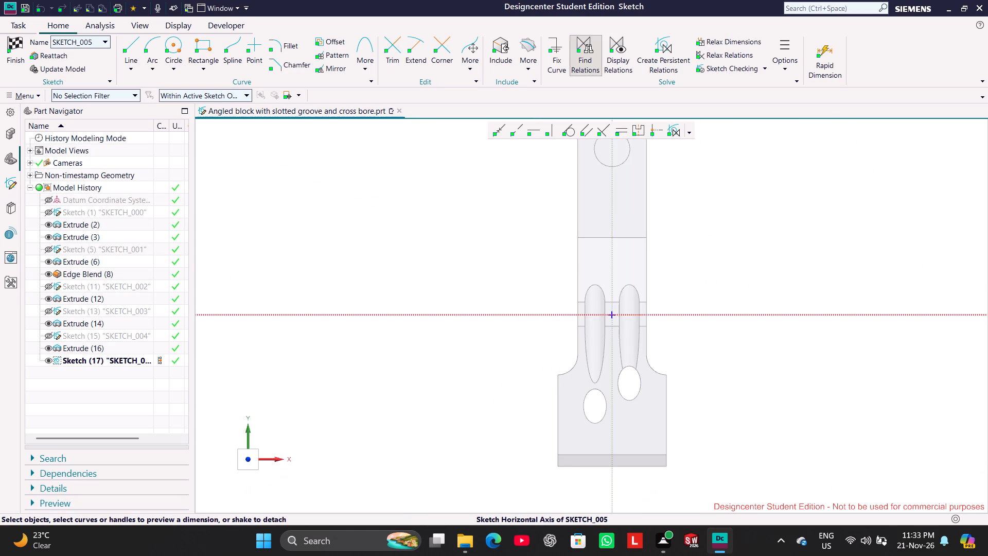
{"action": "scroll", "coordinate": [548, 365], "scroll_direction": "down", "scroll_amount": 1}
{"action": "middle_click_drag", "start_coordinate": [383, 405], "coordinate": [409, 405]}
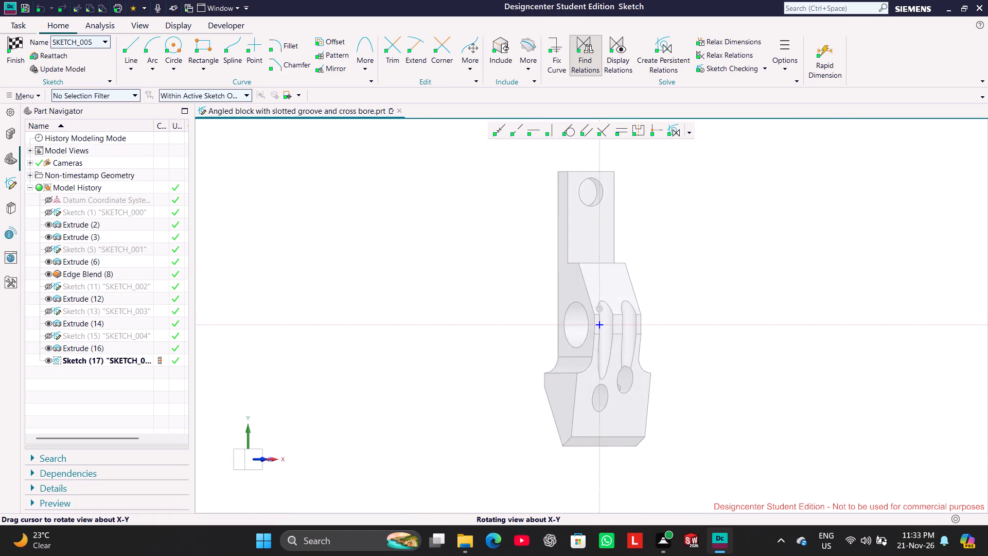
{"action": "middle_click_drag", "start_coordinate": [409, 405], "coordinate": [330, 447]}
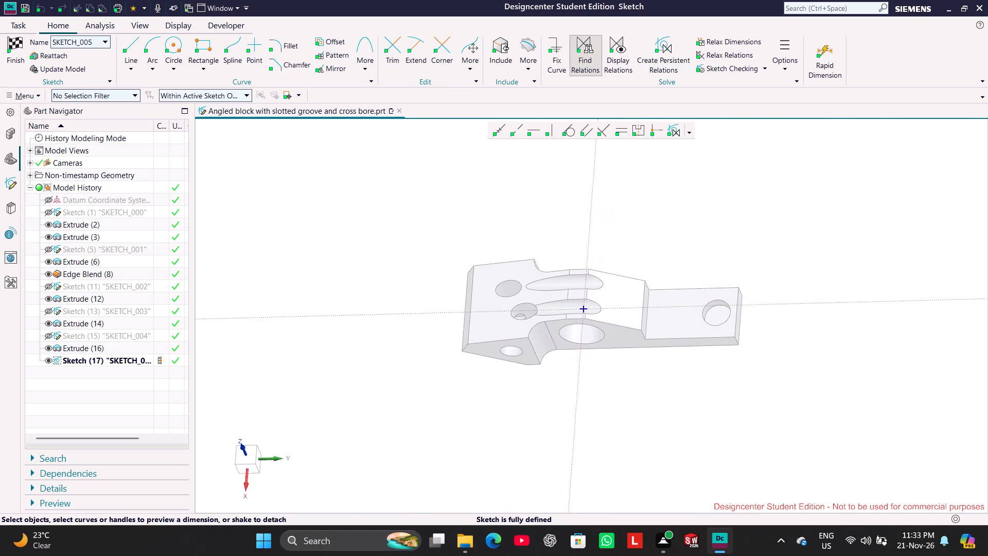
{"action": "left_click", "coordinate": [255, 458]}
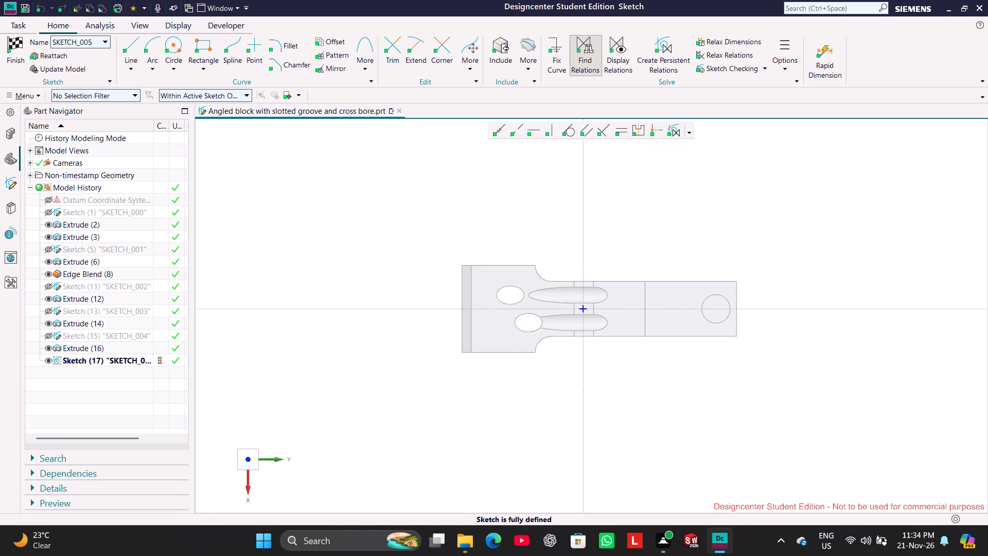
{"action": "scroll", "coordinate": [621, 179], "scroll_direction": "up", "scroll_amount": 1}
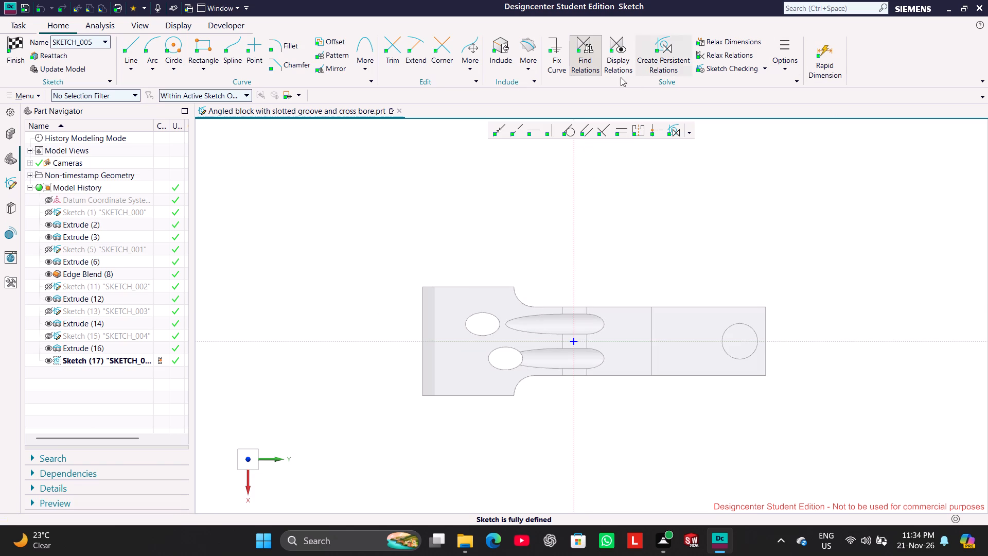
Include the wide section's end edge, the narrow arm's far end edge and the edge blend's start point in the sketch.
{"action": "left_click", "coordinate": [509, 50]}
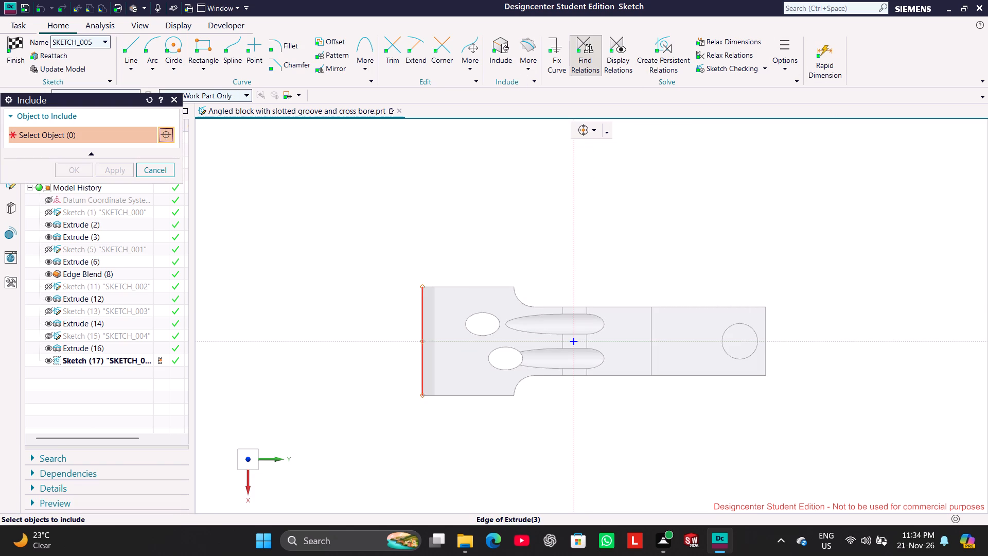
{"action": "left_click", "coordinate": [425, 322]}
{"action": "left_click", "coordinate": [765, 363]}
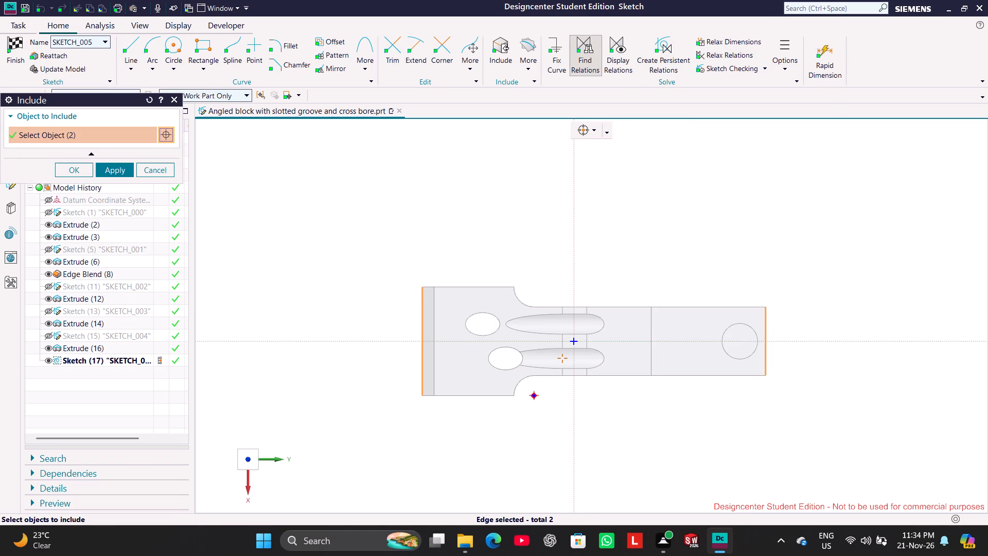
{"action": "left_click", "coordinate": [514, 394]}
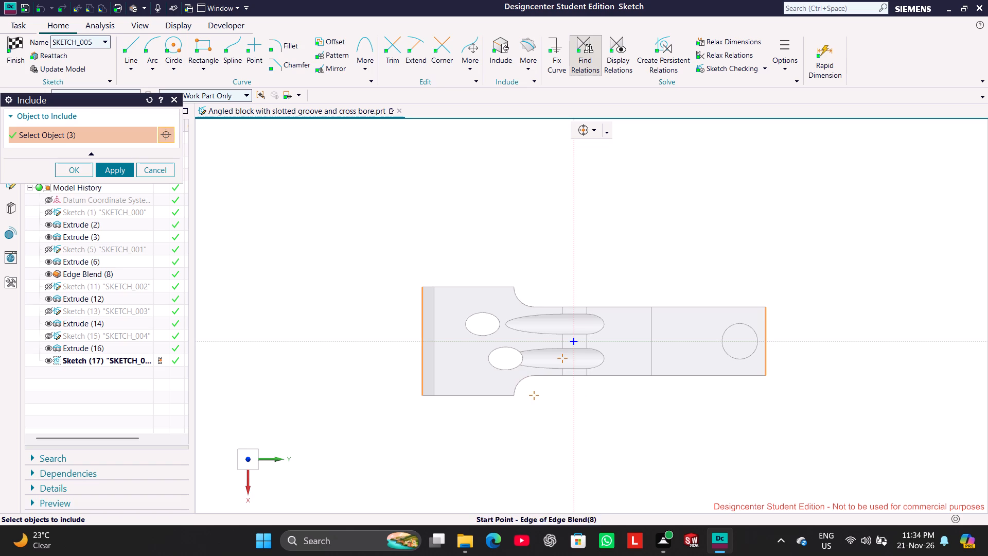
{"action": "left_click", "coordinate": [118, 173]}
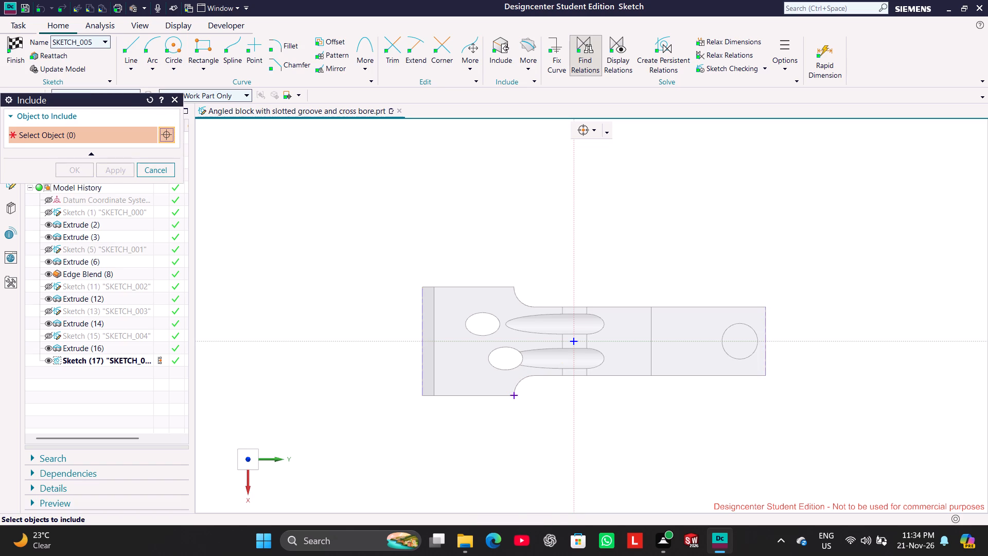
{"action": "left_click", "coordinate": [147, 172]}
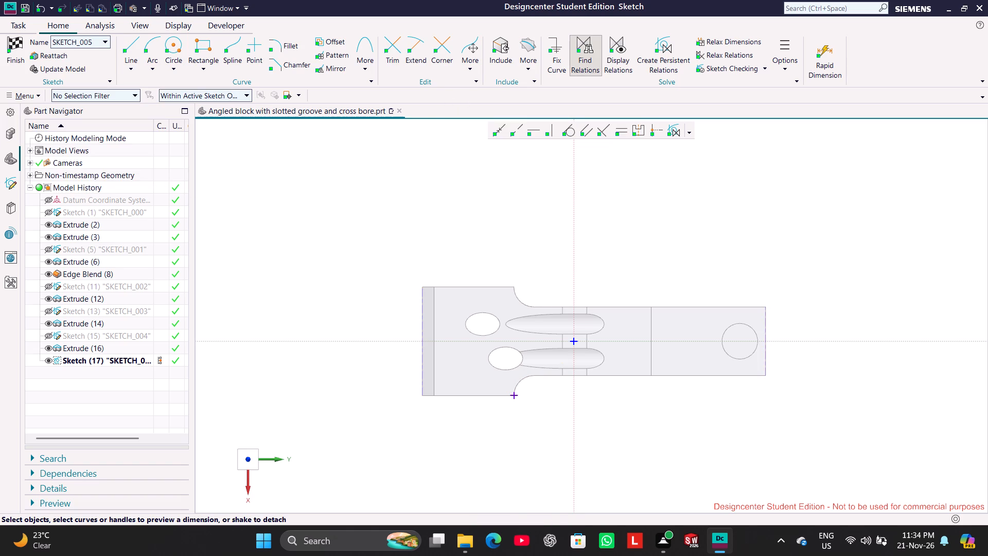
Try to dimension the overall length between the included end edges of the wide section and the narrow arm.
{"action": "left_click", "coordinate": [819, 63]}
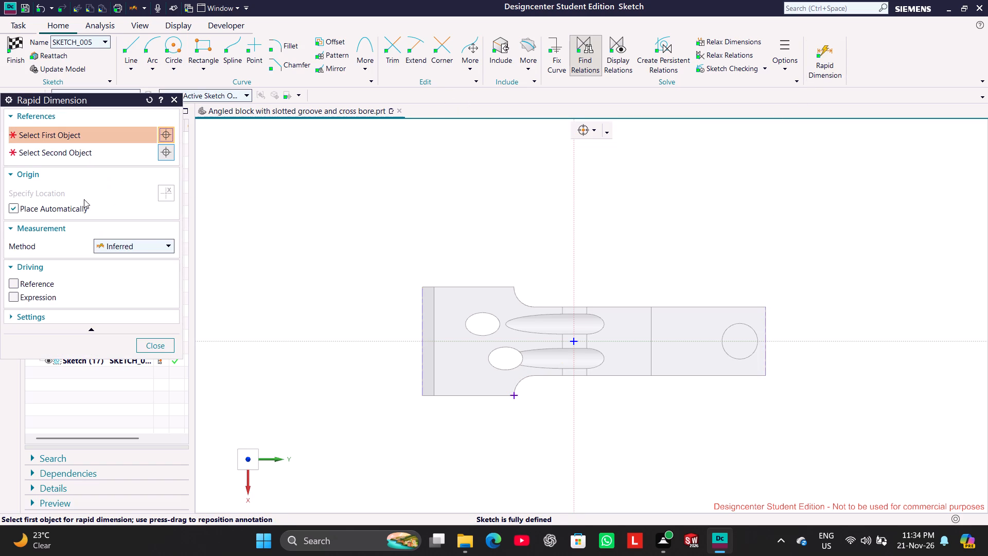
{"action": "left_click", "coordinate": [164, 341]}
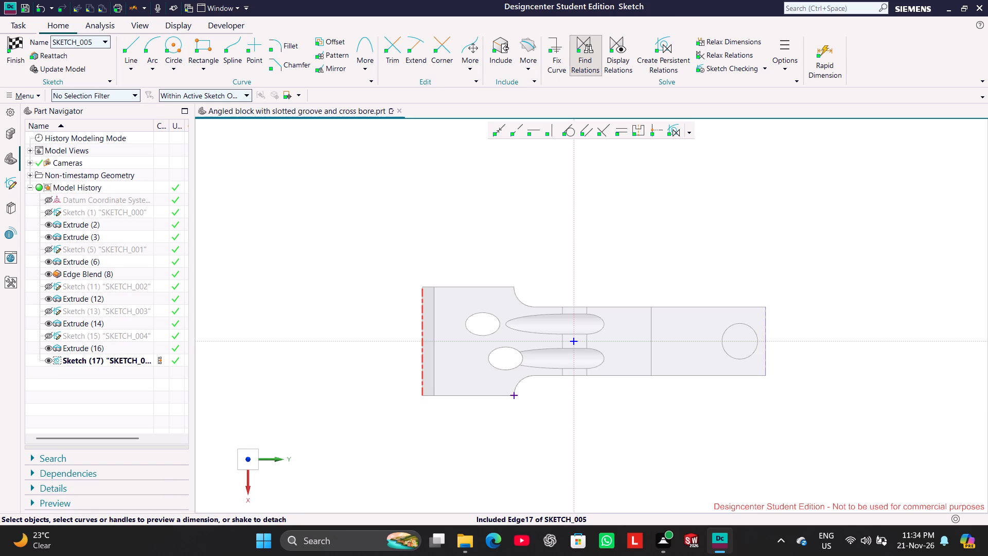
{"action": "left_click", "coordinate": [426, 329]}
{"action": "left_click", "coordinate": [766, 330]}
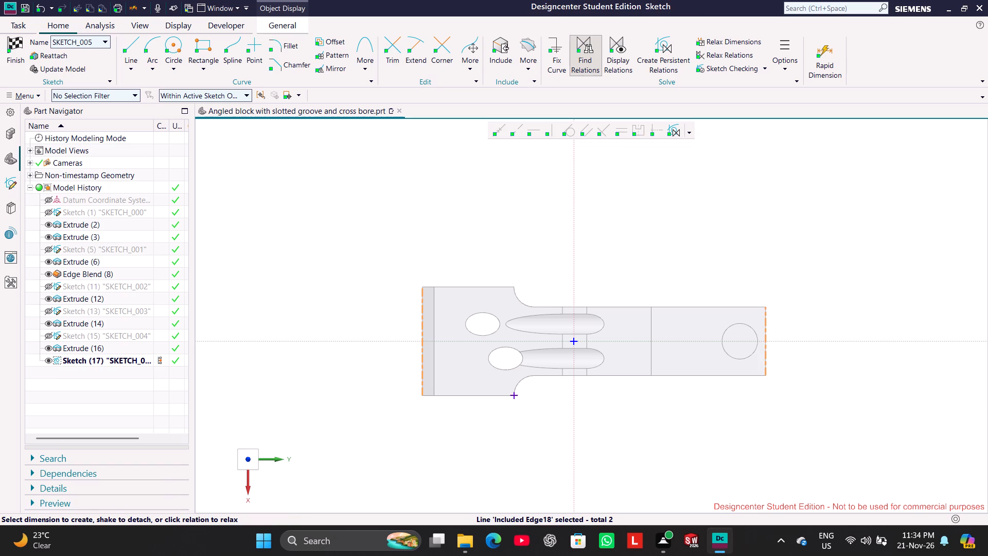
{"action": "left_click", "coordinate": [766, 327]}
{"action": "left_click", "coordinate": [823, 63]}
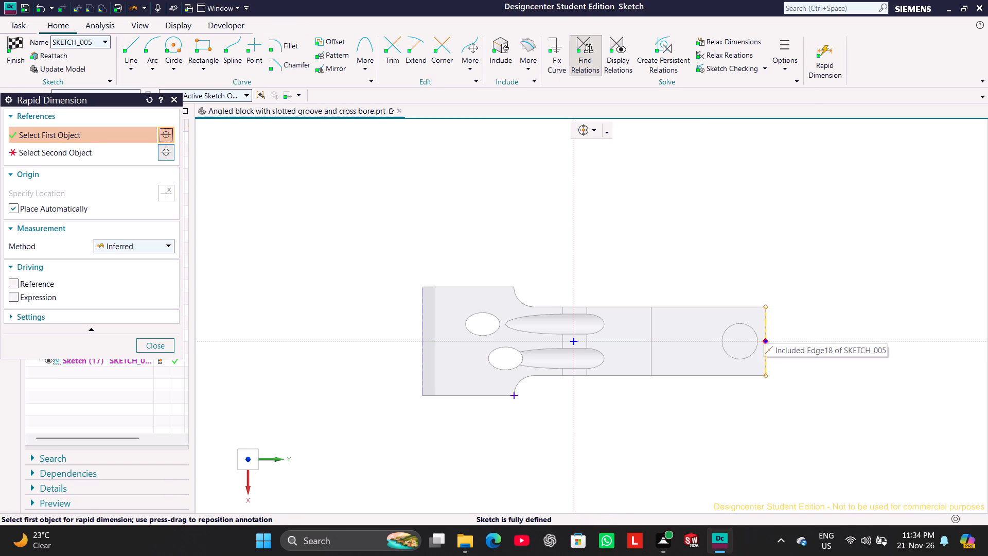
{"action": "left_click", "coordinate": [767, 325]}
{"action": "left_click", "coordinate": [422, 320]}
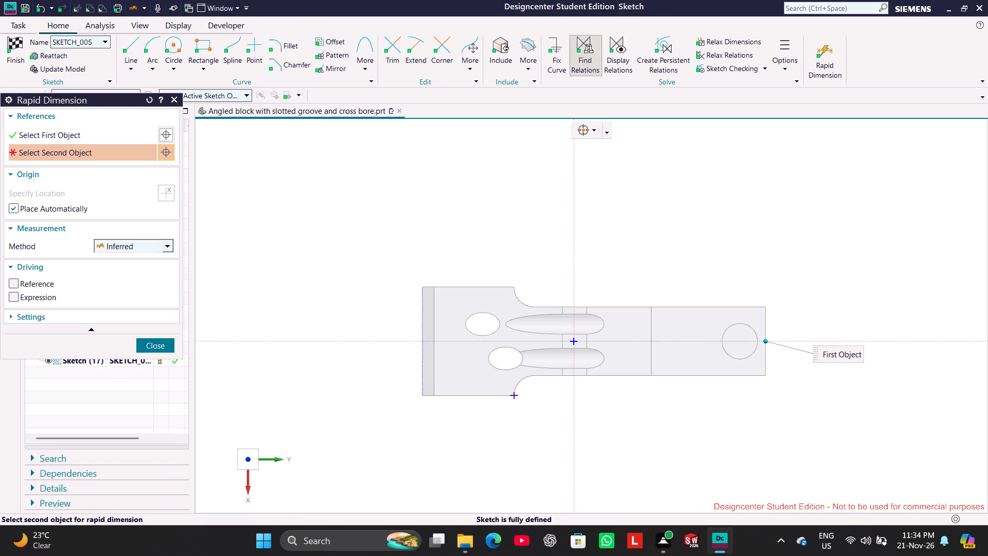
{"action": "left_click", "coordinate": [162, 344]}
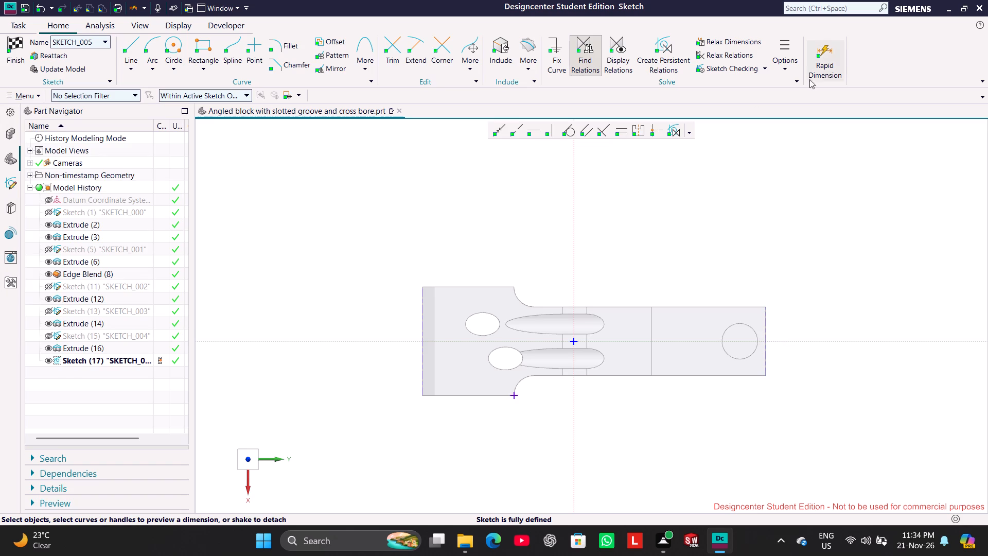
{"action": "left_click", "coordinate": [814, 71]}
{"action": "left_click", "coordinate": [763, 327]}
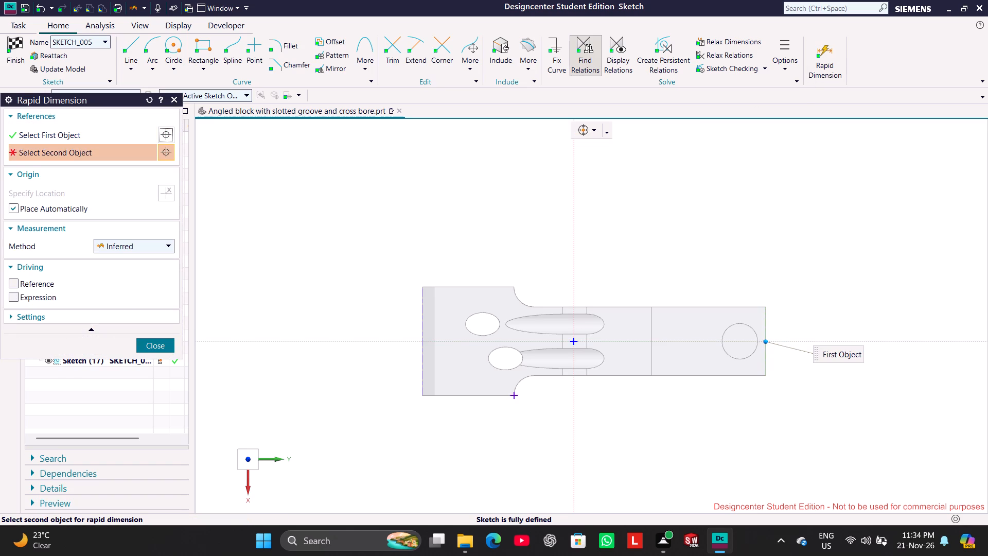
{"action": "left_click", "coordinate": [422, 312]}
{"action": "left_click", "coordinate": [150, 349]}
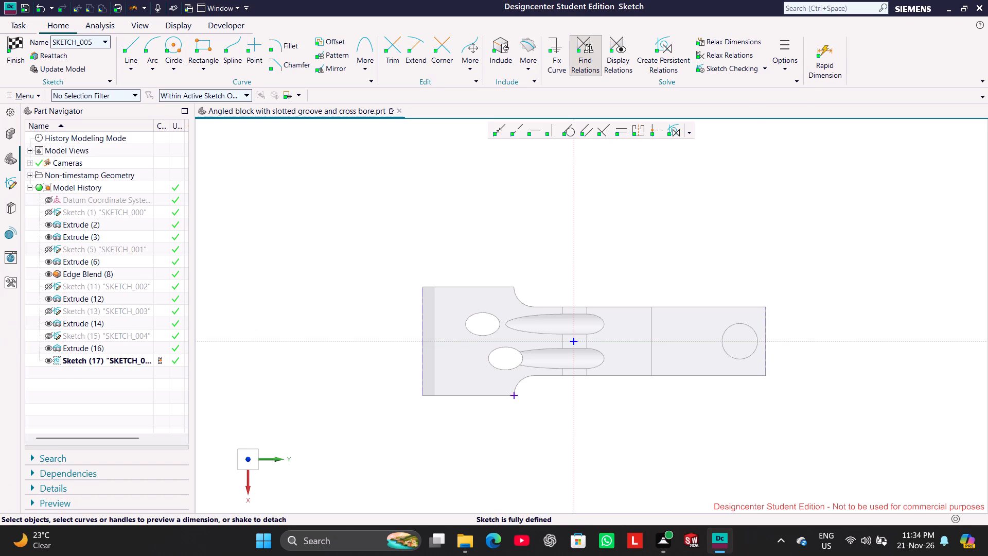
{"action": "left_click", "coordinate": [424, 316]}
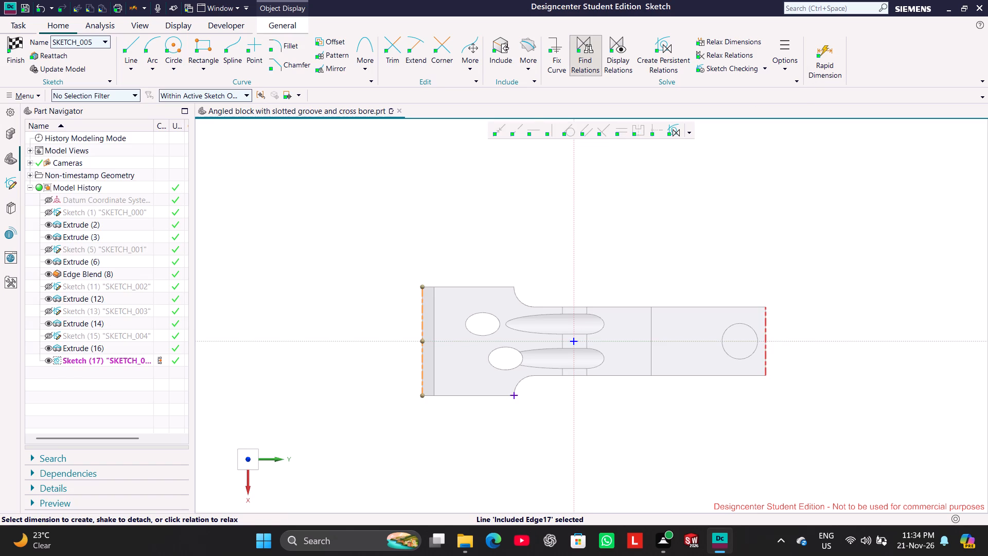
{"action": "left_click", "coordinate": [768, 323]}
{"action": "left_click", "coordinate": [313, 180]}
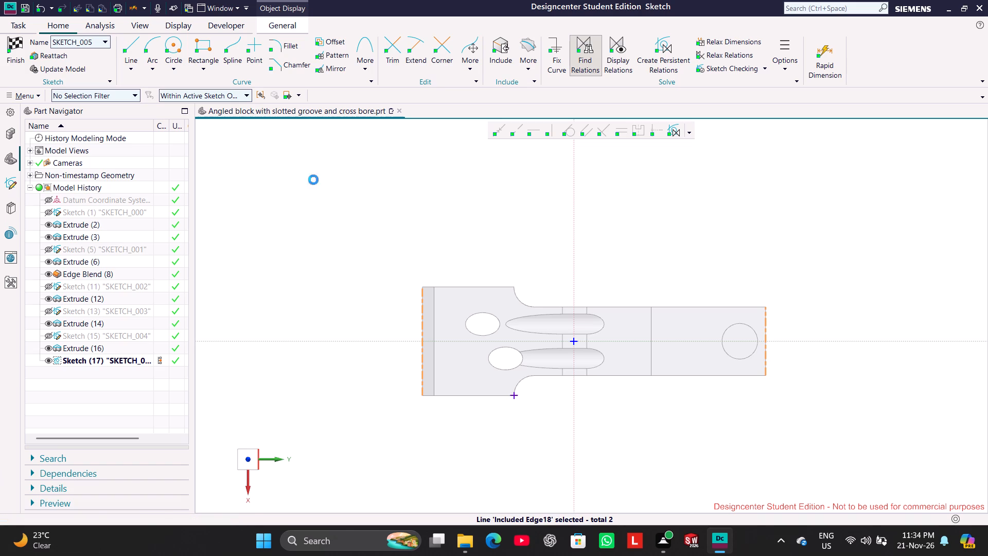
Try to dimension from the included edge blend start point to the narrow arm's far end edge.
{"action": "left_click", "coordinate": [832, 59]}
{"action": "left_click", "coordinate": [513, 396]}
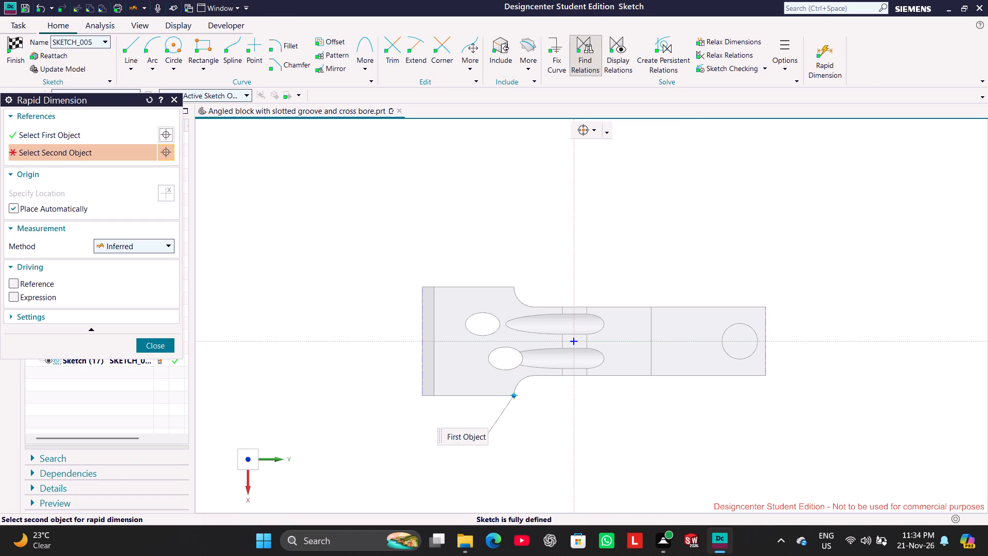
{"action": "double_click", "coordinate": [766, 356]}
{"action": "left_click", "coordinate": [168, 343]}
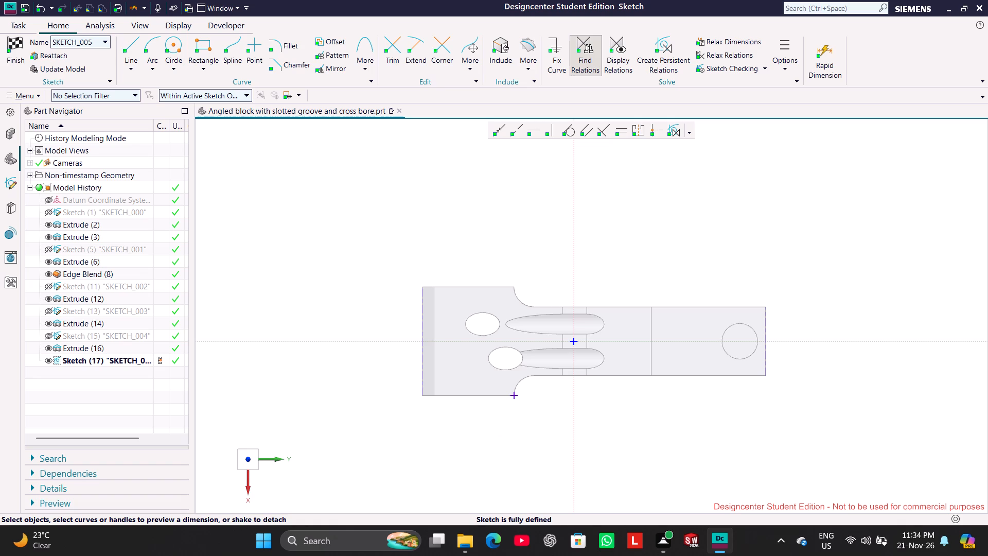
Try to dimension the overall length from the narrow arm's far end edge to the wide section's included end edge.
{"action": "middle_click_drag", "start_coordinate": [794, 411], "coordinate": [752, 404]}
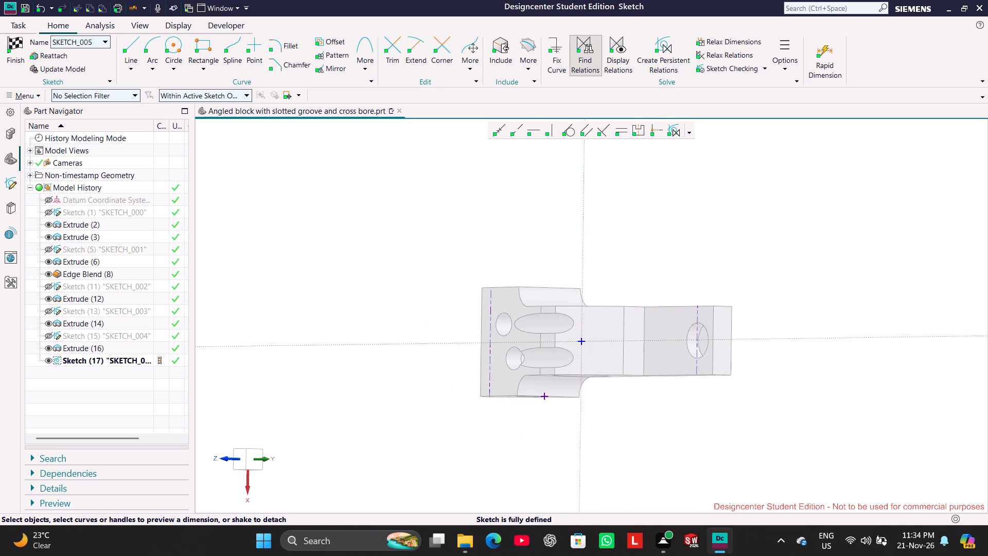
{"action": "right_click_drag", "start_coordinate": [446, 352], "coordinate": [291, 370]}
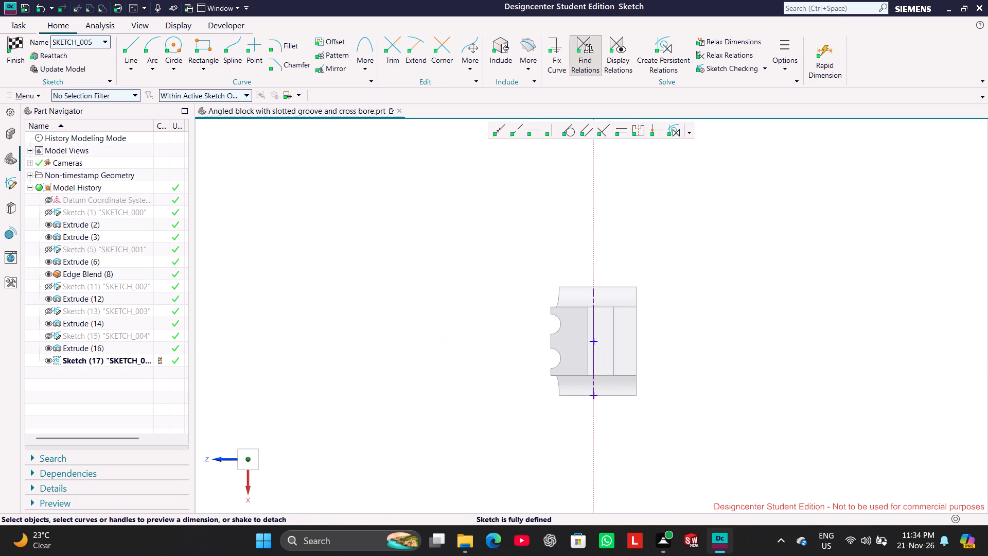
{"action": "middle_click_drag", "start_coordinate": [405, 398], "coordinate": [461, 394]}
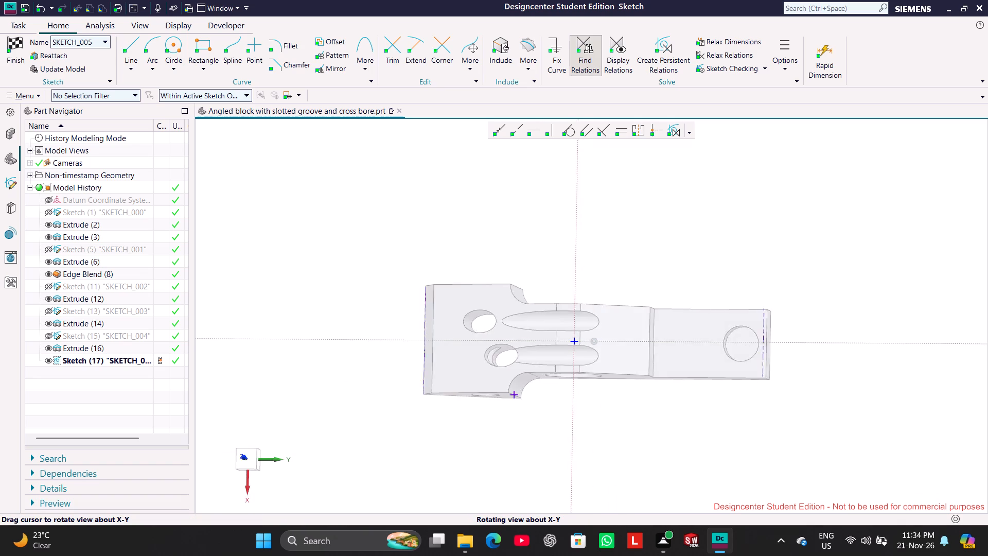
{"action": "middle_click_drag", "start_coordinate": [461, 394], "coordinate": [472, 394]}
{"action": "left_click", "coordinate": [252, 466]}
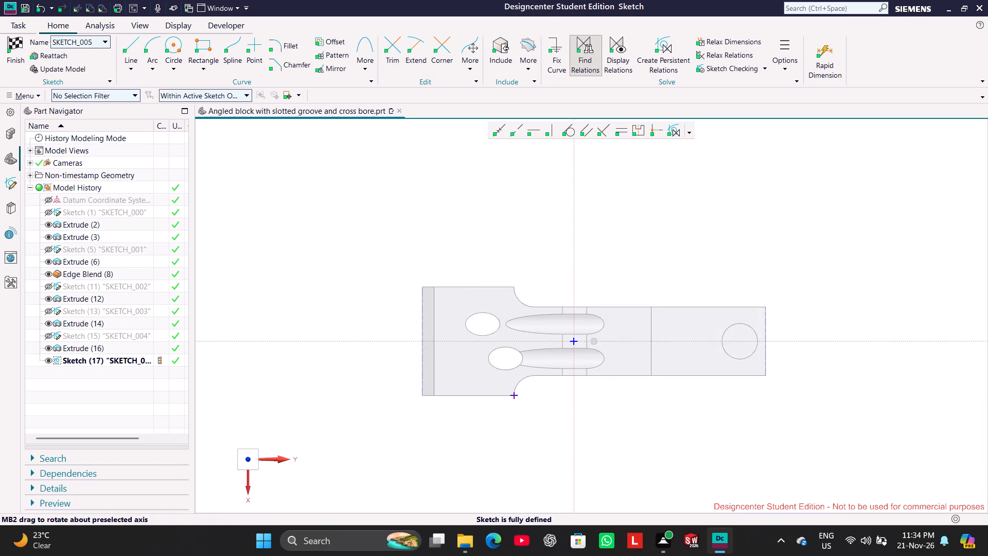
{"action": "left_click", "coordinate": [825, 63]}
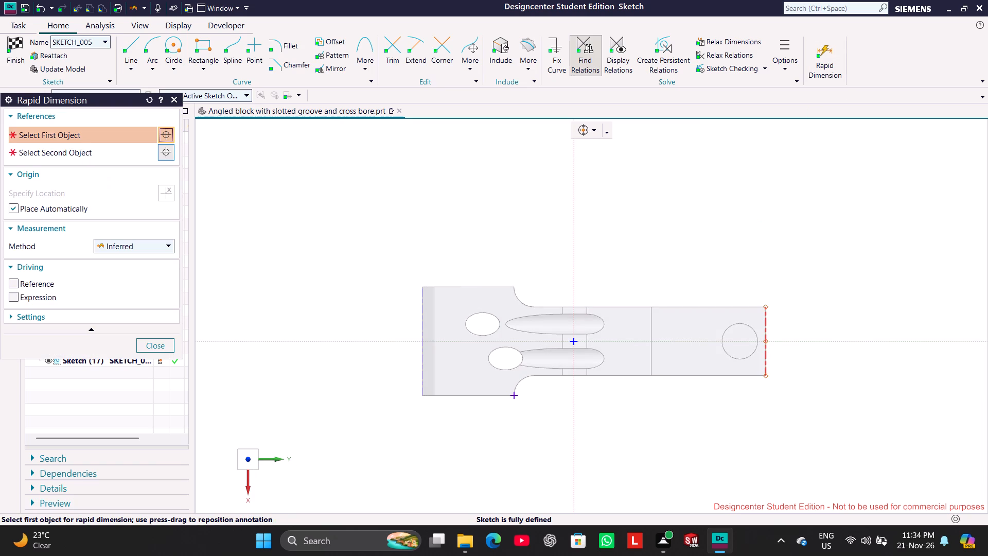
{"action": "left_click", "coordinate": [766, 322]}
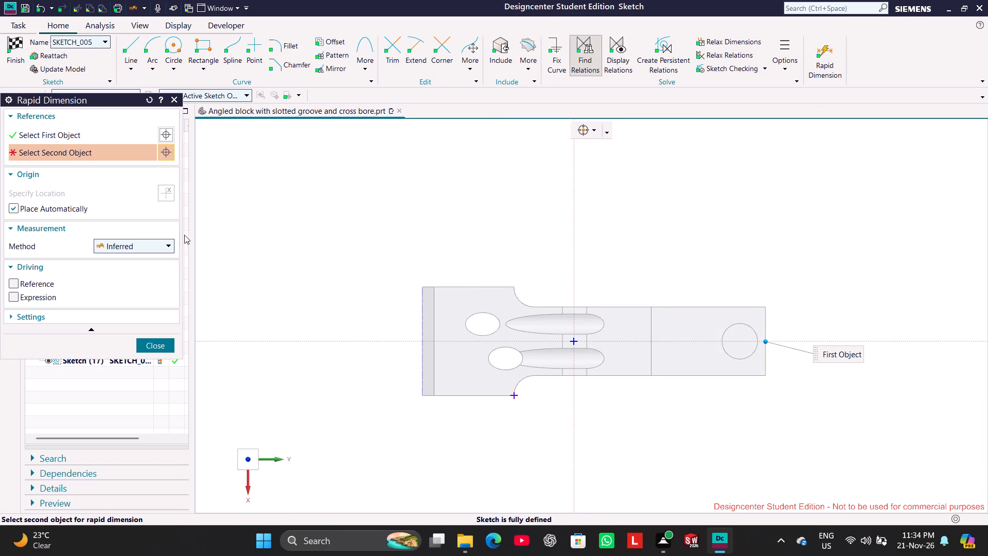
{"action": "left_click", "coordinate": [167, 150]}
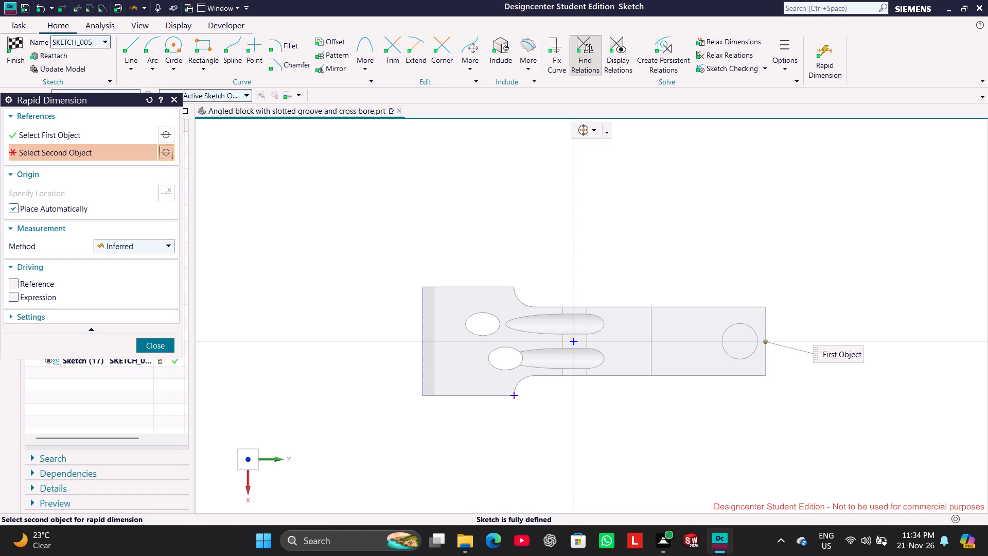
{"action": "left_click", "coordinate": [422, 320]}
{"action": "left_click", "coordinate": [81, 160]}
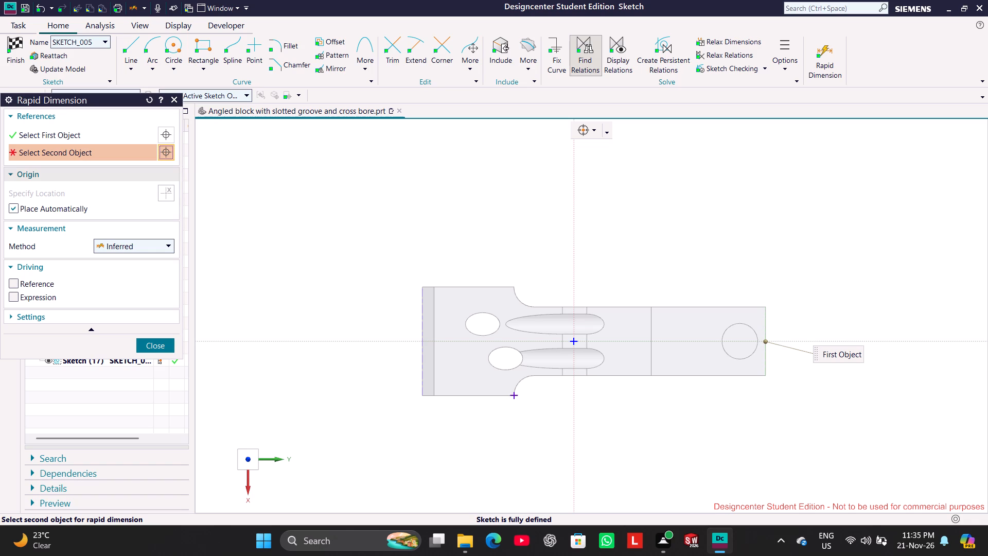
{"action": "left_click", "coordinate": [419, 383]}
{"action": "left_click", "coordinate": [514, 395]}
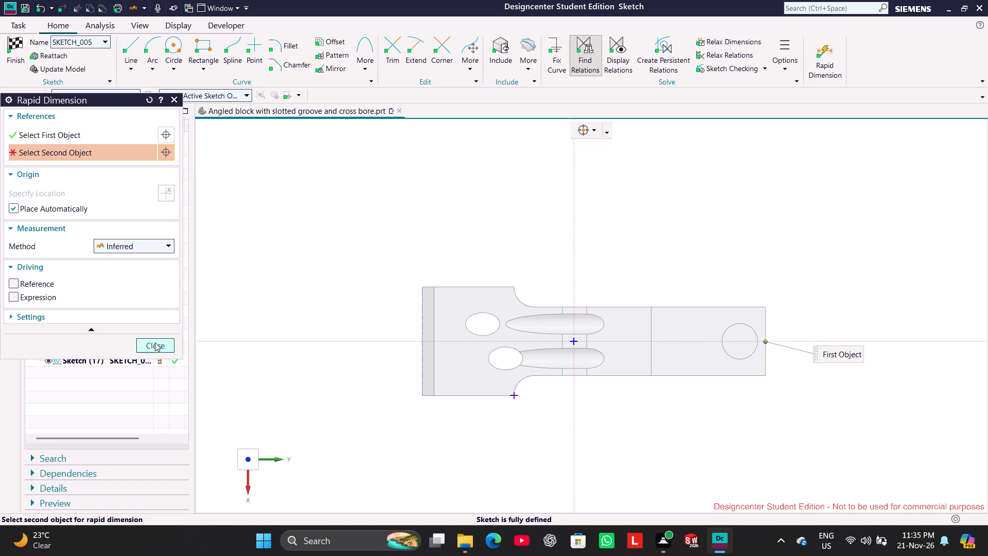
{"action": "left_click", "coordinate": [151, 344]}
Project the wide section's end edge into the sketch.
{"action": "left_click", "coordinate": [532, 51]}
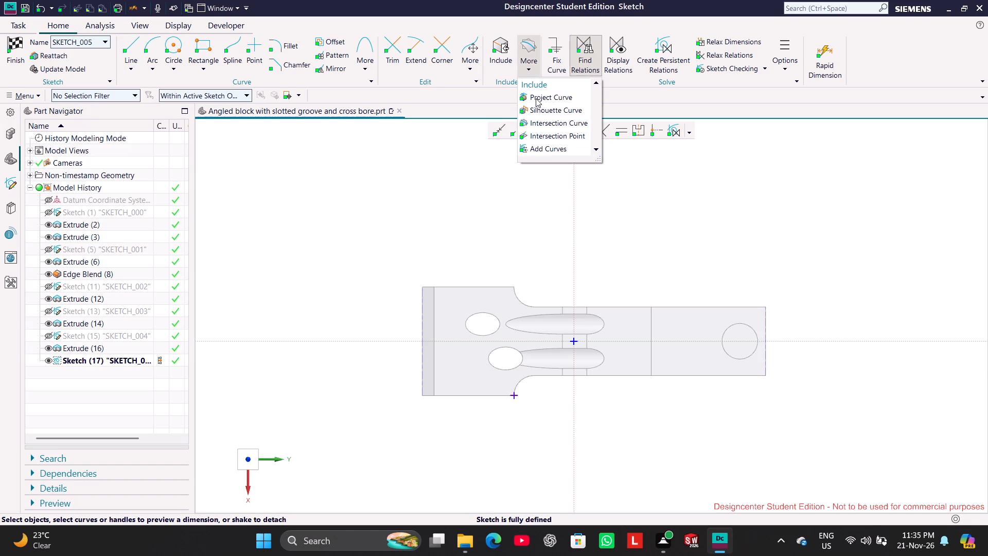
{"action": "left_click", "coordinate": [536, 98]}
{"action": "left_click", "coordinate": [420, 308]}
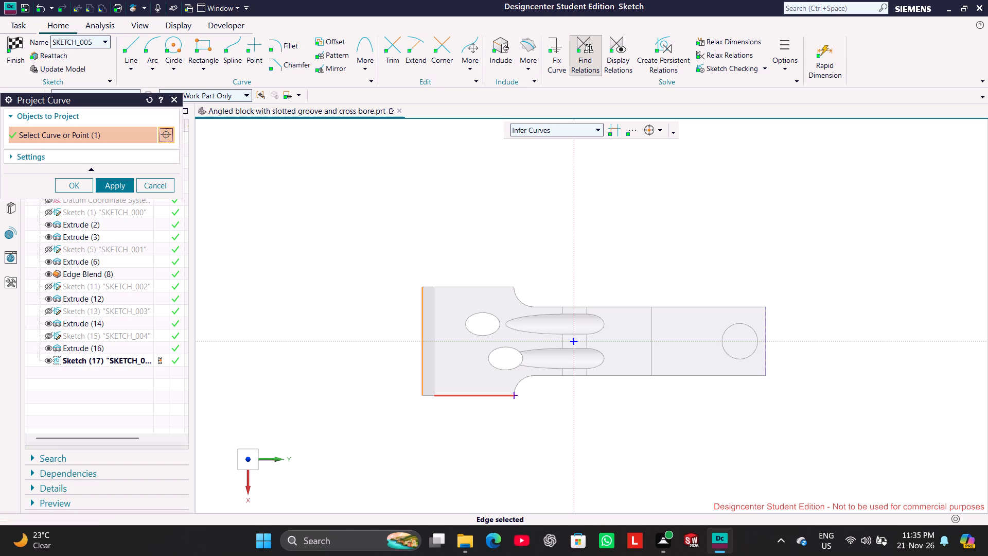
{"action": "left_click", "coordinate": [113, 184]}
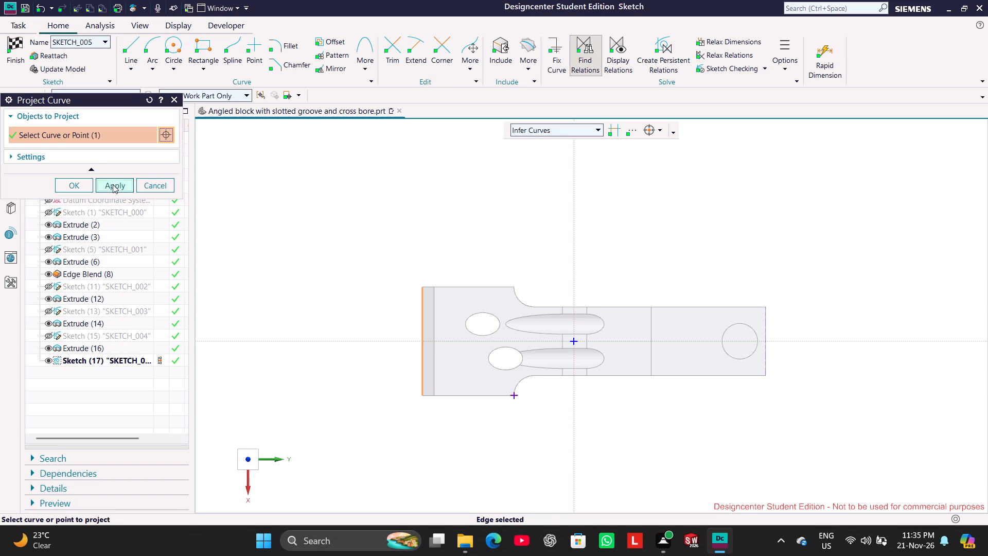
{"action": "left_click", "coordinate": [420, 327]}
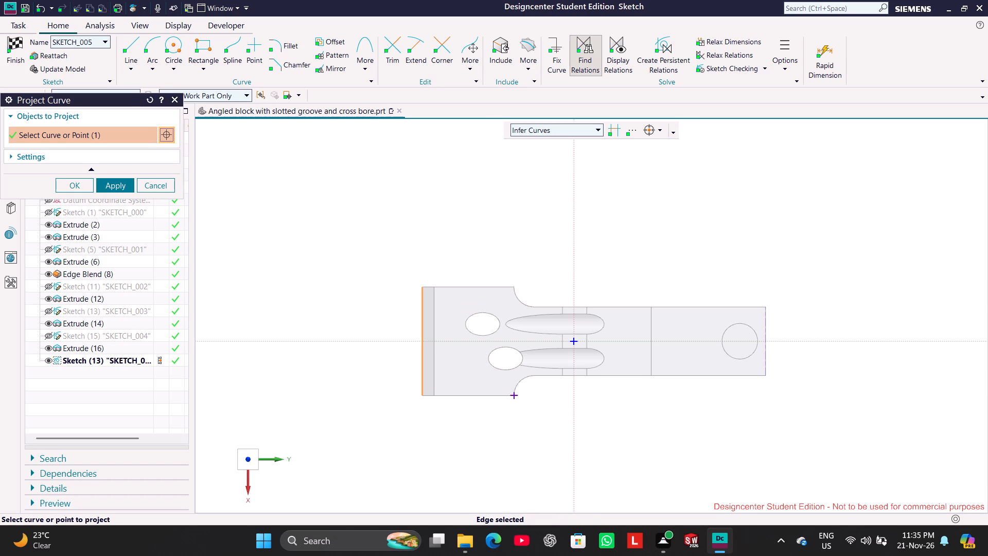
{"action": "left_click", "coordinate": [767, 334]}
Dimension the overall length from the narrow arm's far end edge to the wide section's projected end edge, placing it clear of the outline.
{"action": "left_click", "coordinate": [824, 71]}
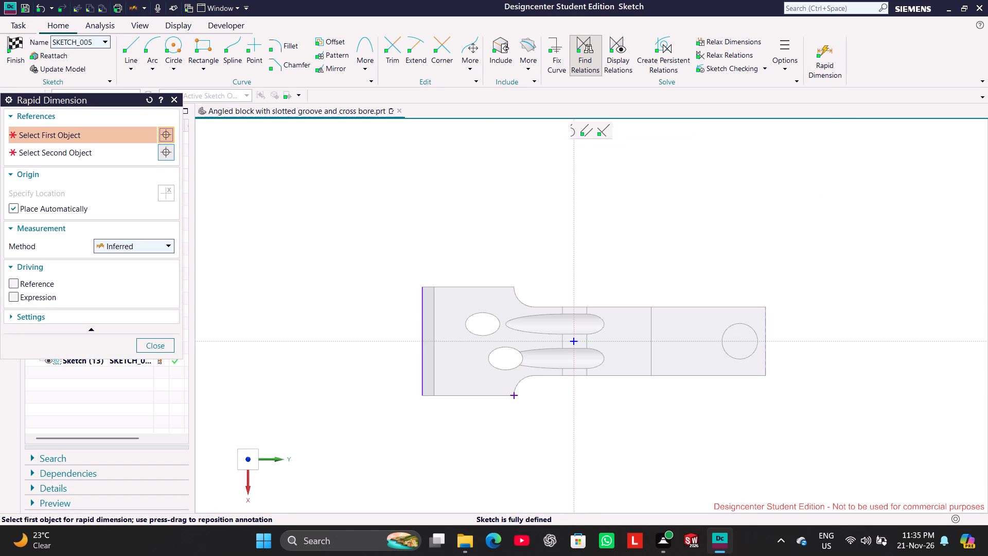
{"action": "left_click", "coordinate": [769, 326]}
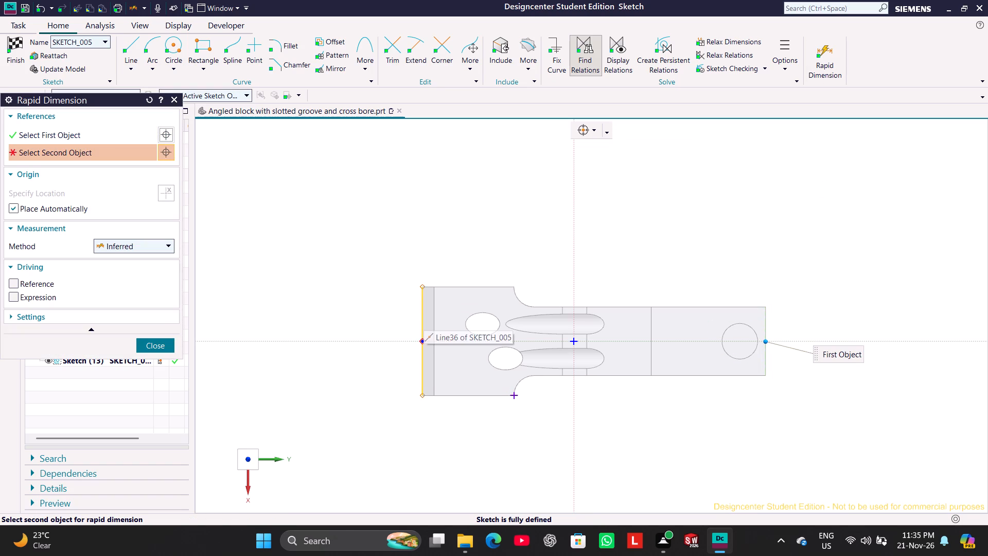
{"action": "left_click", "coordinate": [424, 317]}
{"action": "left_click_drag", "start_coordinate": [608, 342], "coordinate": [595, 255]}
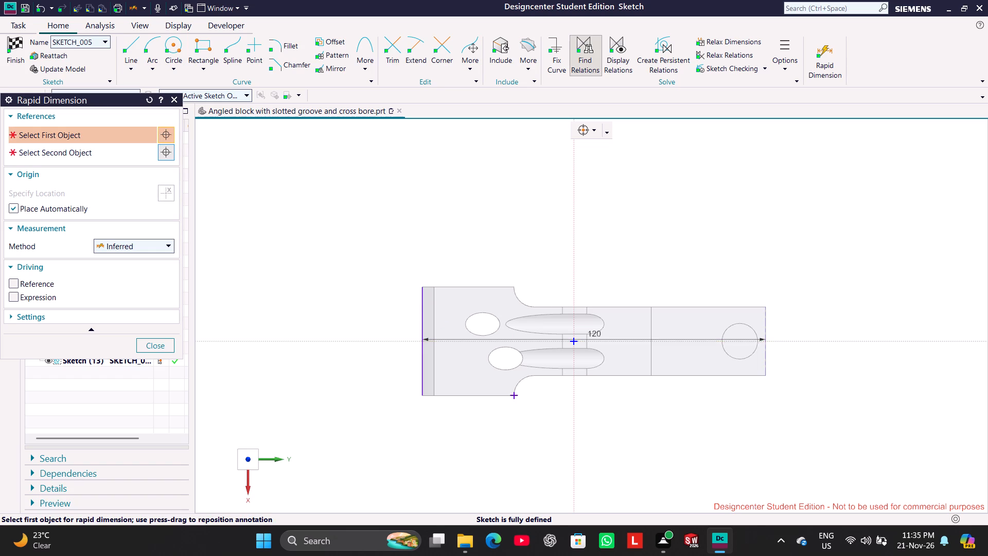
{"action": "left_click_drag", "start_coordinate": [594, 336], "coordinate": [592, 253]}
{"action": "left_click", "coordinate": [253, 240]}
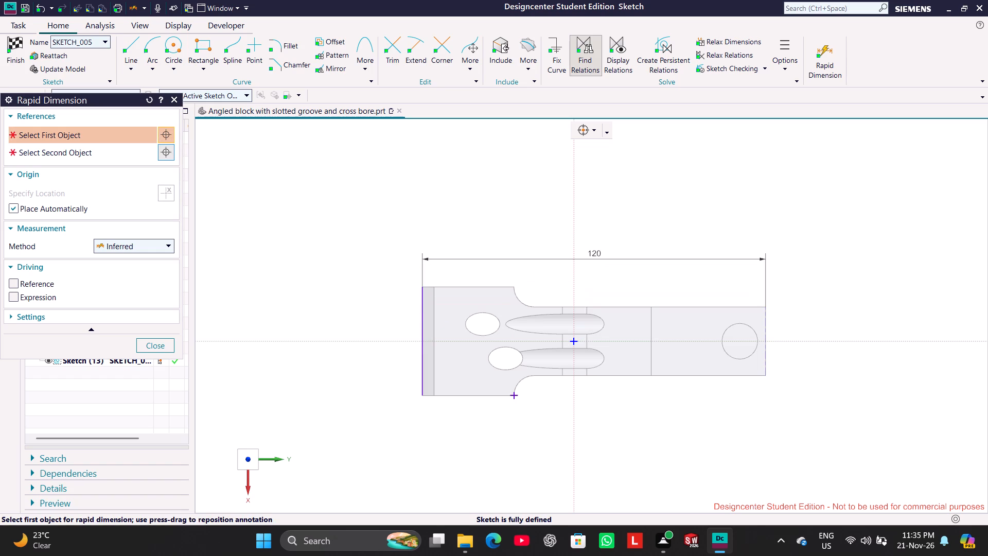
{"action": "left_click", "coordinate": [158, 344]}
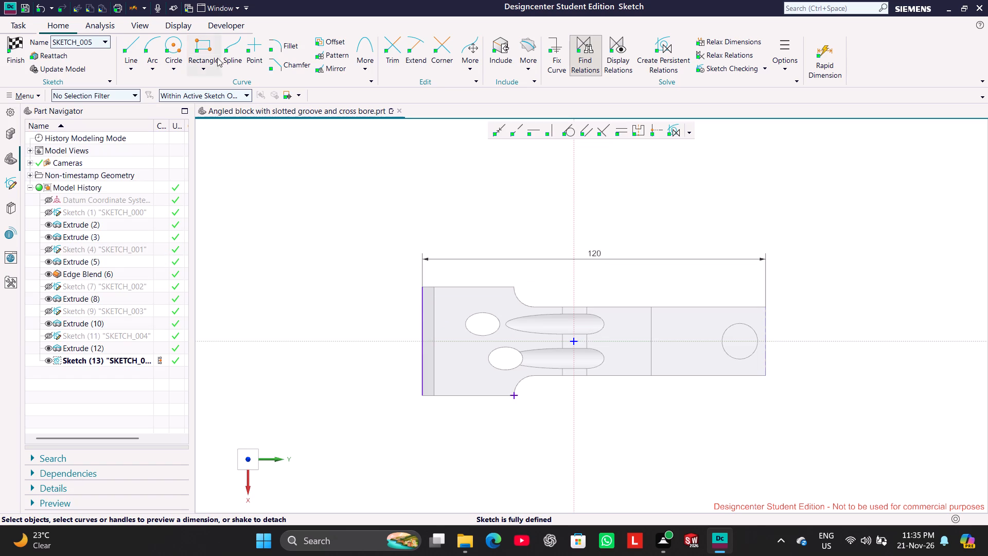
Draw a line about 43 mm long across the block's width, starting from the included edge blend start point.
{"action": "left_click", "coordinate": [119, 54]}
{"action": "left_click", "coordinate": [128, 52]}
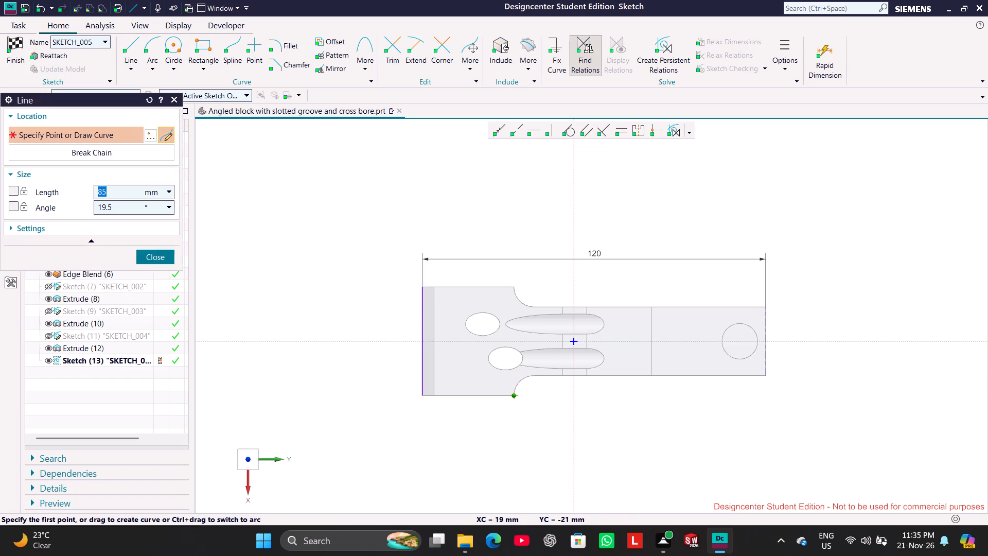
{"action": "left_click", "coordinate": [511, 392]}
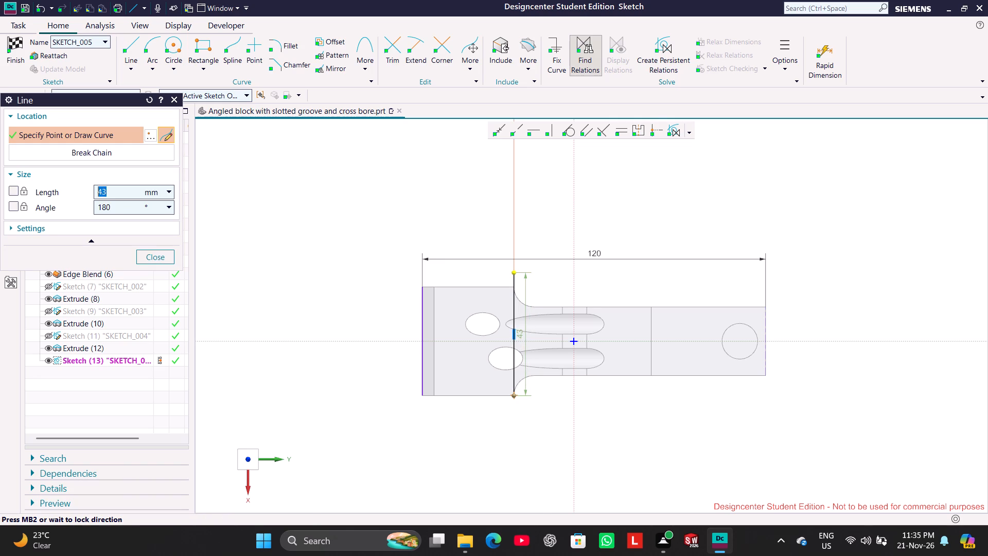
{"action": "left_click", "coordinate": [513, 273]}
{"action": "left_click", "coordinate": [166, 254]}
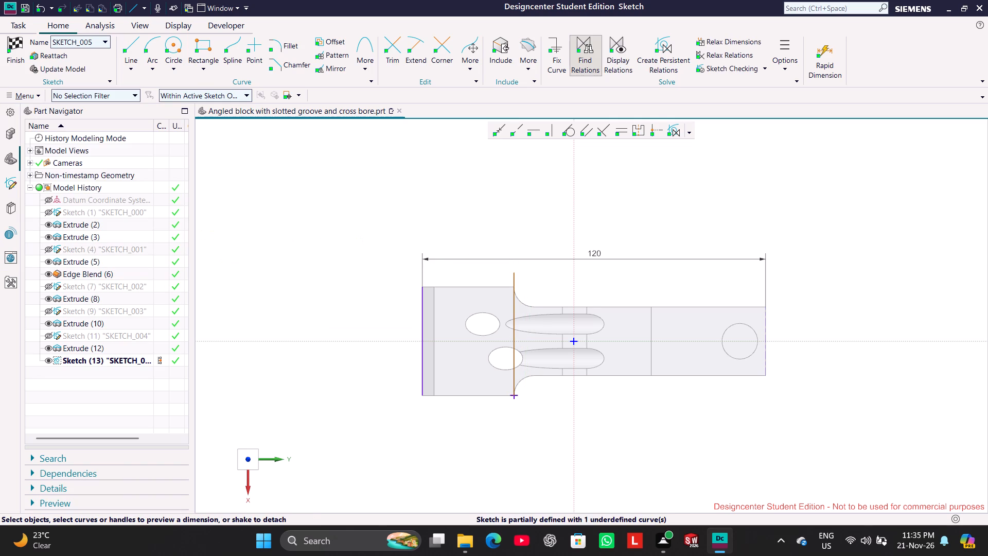
Check the distance between the new cross line and the narrow arm's far end edge.
{"action": "left_click", "coordinate": [513, 283]}
{"action": "left_click", "coordinate": [765, 327]}
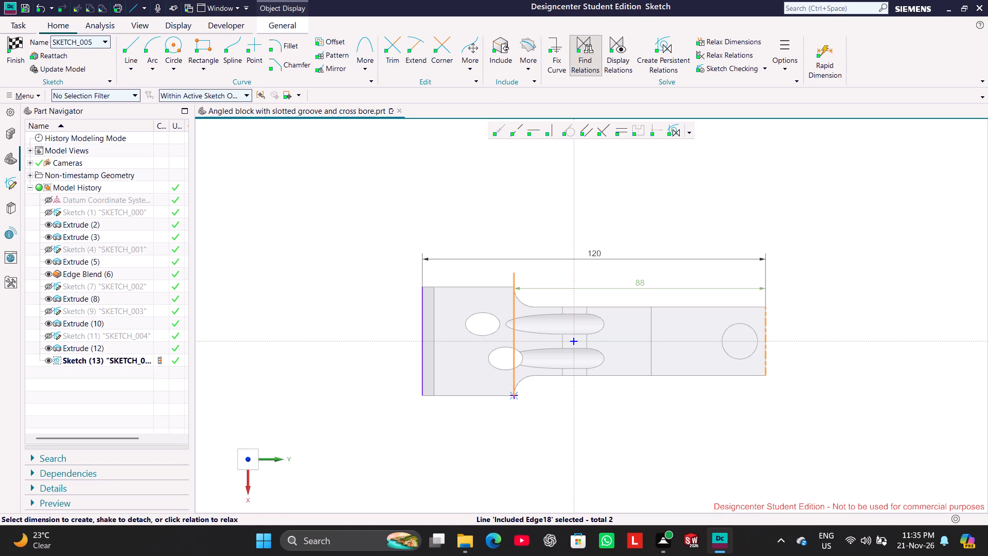
Finish the length-checking sketch and delete it from the model history.
{"action": "left_click", "coordinate": [25, 57]}
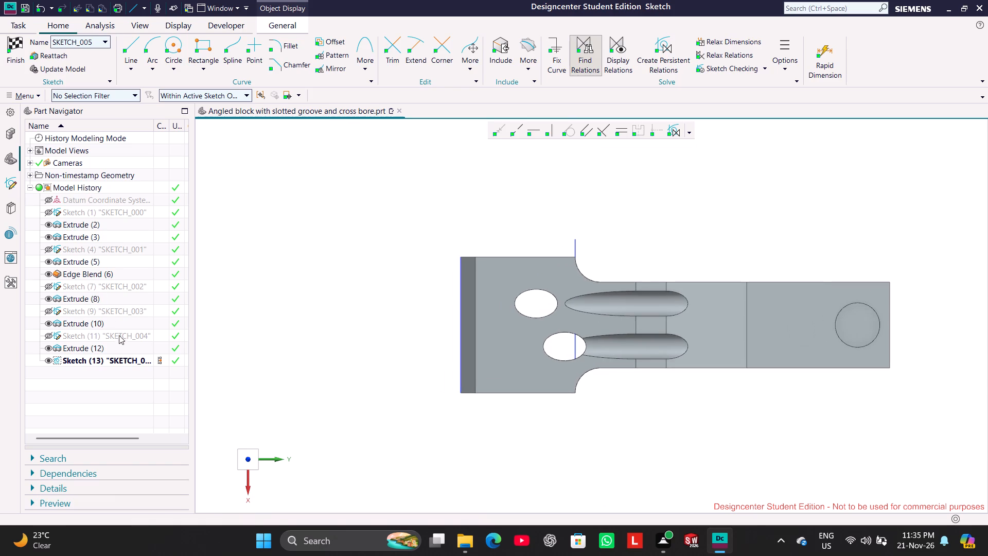
{"action": "right_click", "coordinate": [134, 350]}
{"action": "left_click", "coordinate": [227, 362]}
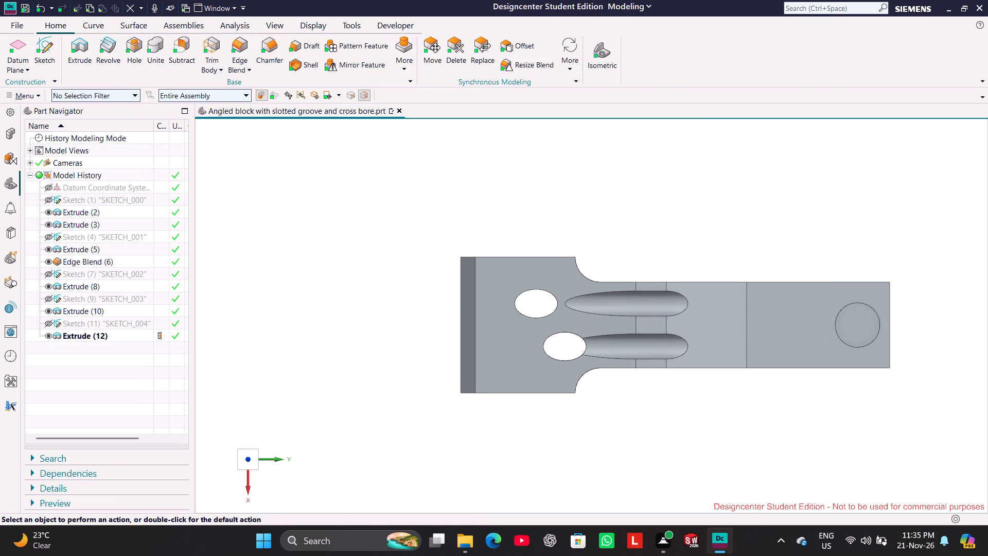
Open the block's side profile sketch, SKETCH_000, for editing.
{"action": "left_click", "coordinate": [612, 61]}
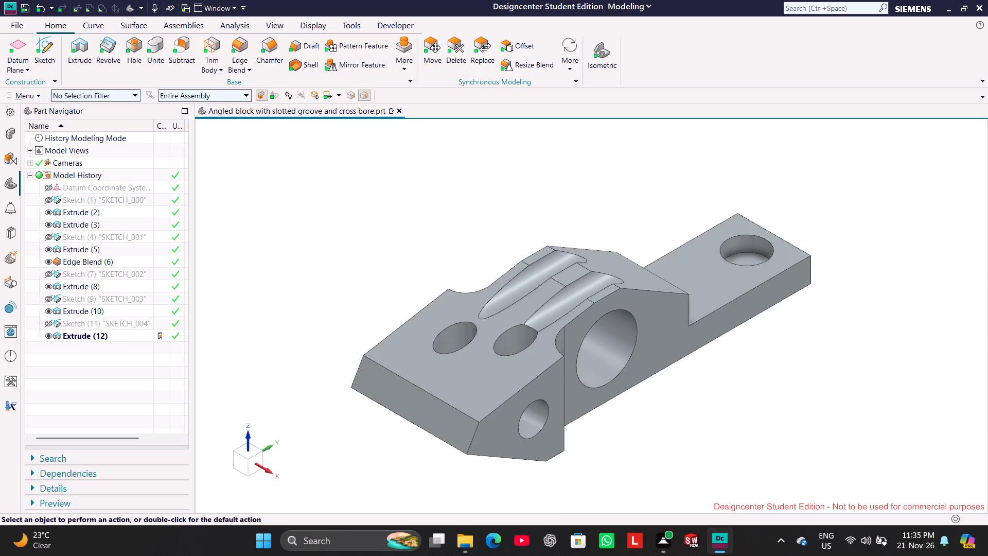
{"action": "middle_click_drag", "start_coordinate": [327, 311], "coordinate": [286, 307]}
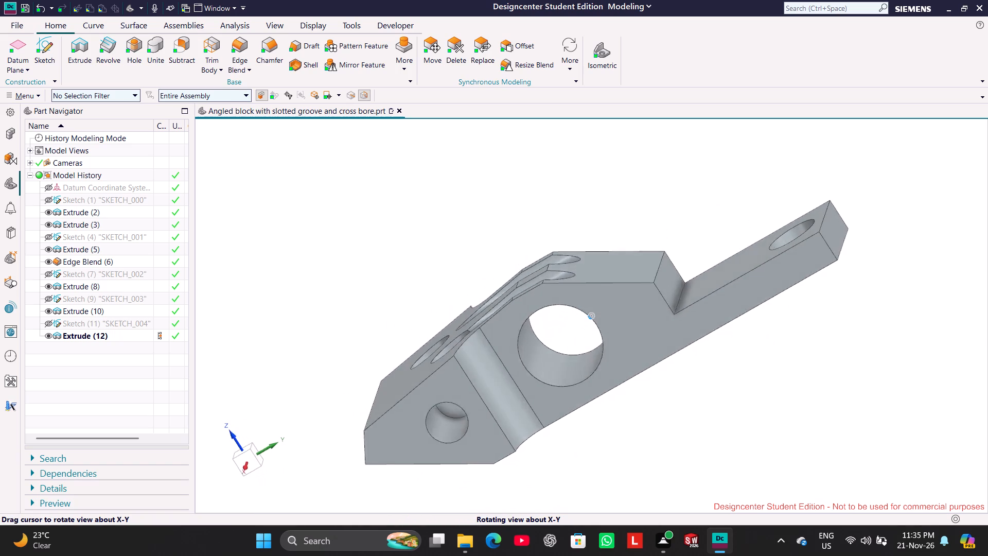
{"action": "middle_click_drag", "start_coordinate": [286, 307], "coordinate": [294, 283]}
{"action": "middle_click_drag", "start_coordinate": [298, 290], "coordinate": [310, 311]}
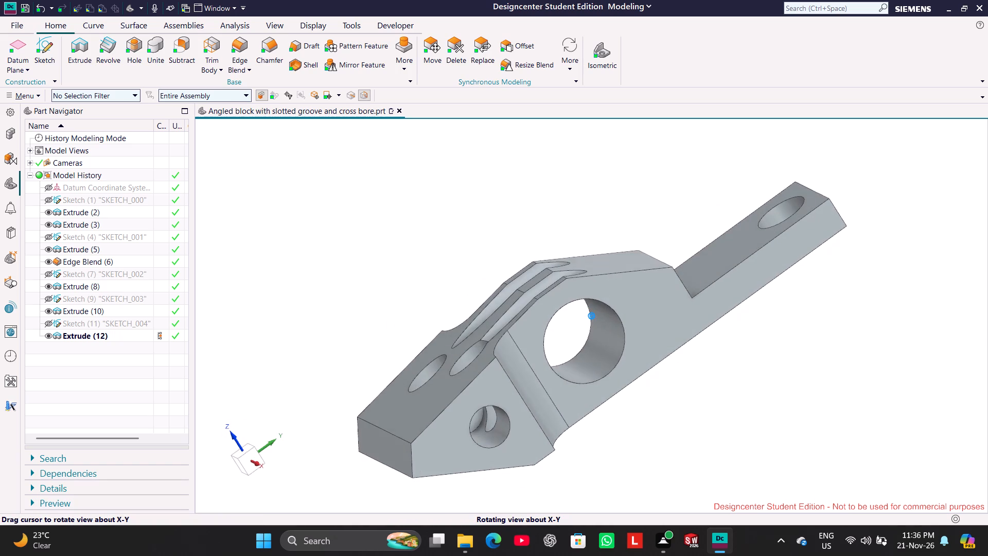
{"action": "middle_click_drag", "start_coordinate": [310, 311], "coordinate": [308, 317]}
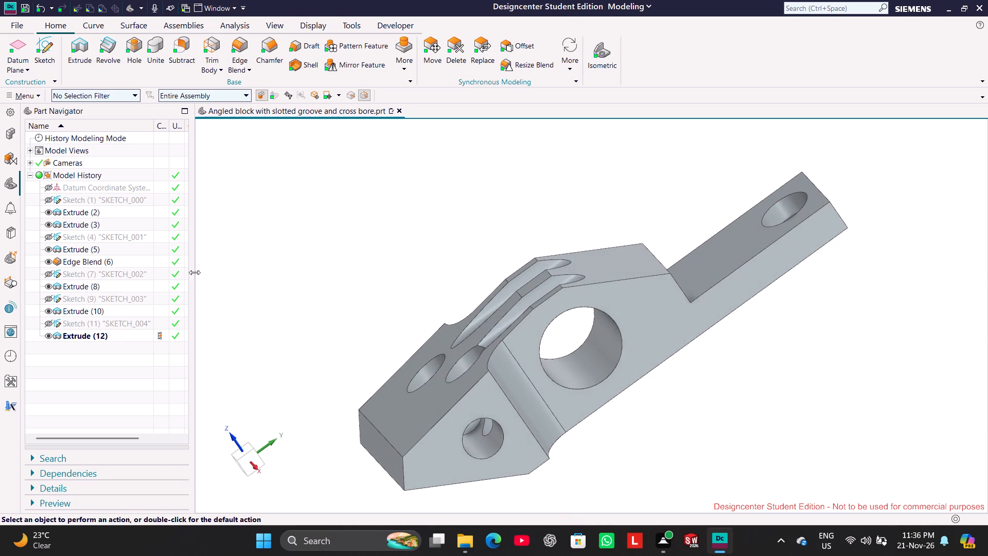
{"action": "right_click", "coordinate": [111, 190]}
{"action": "left_click", "coordinate": [234, 208]}
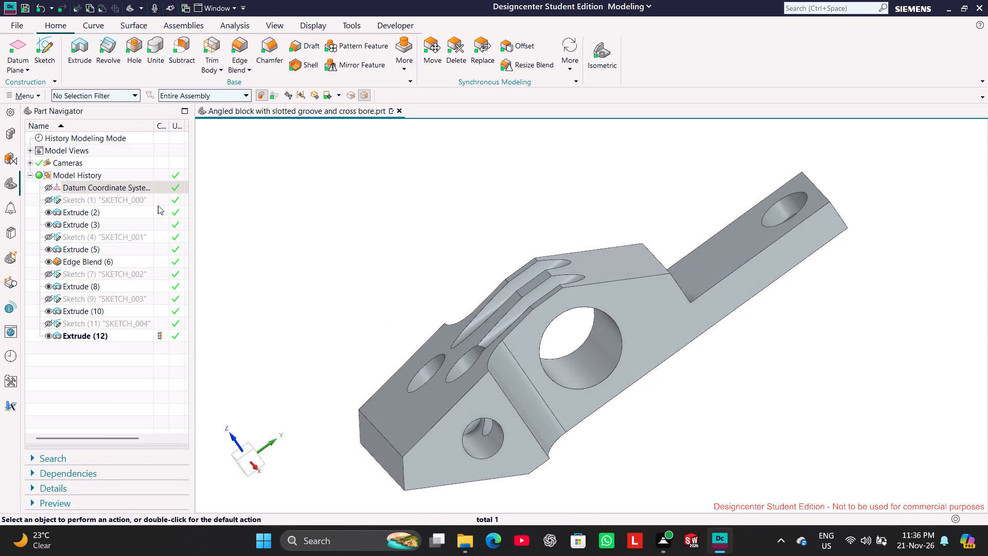
{"action": "right_click", "coordinate": [109, 196]}
{"action": "left_click", "coordinate": [141, 184]}
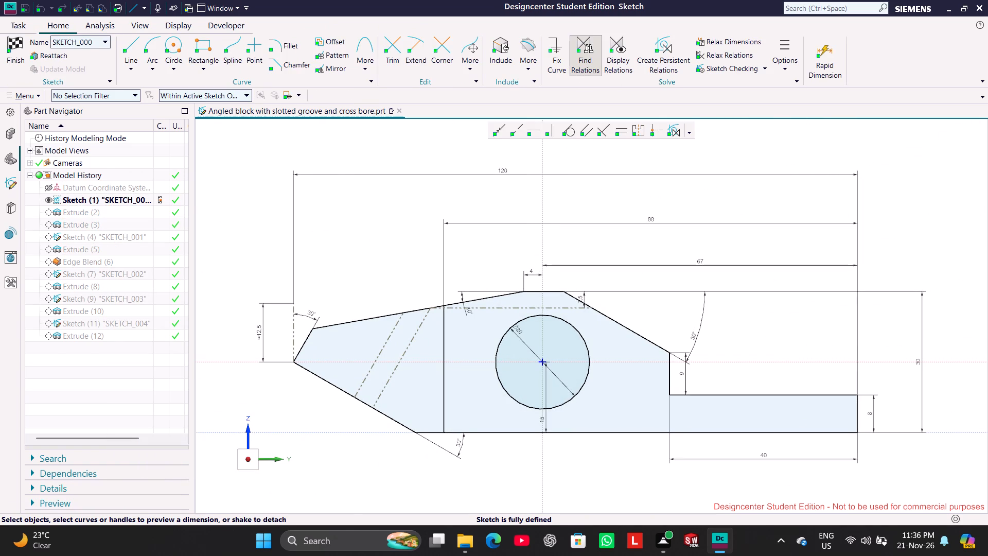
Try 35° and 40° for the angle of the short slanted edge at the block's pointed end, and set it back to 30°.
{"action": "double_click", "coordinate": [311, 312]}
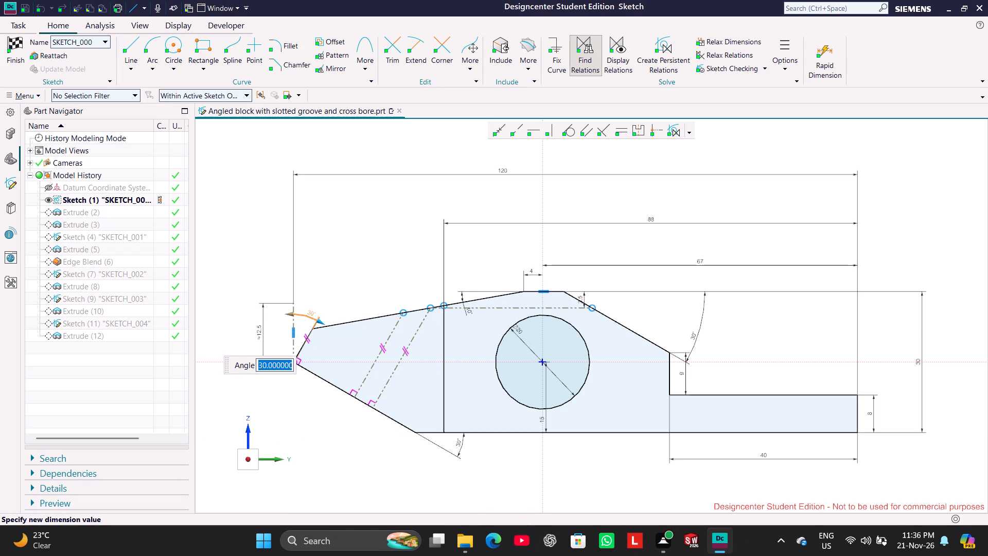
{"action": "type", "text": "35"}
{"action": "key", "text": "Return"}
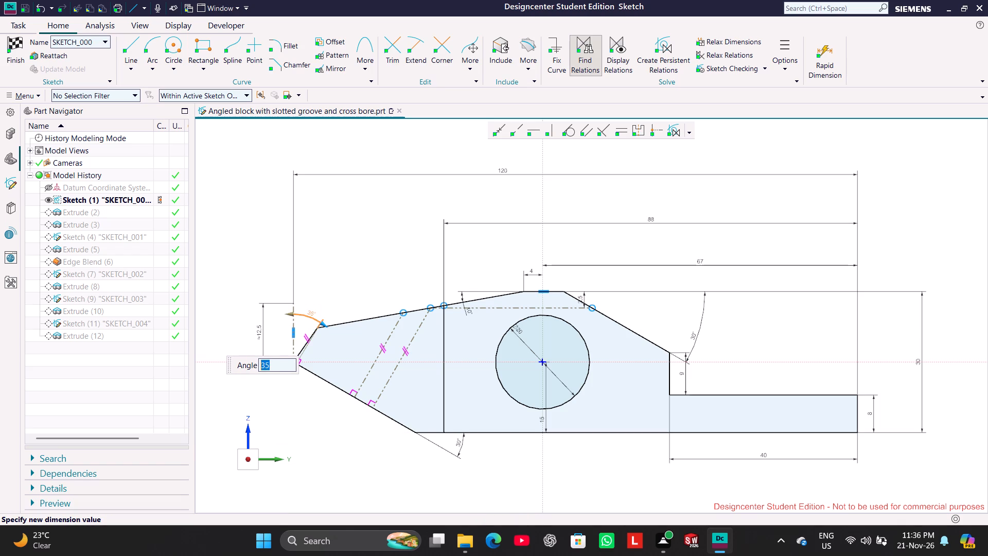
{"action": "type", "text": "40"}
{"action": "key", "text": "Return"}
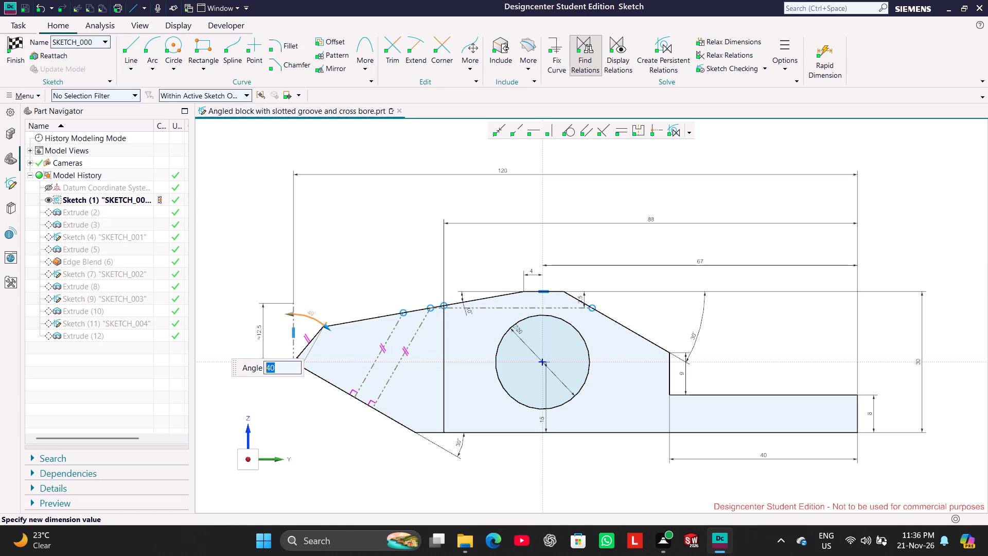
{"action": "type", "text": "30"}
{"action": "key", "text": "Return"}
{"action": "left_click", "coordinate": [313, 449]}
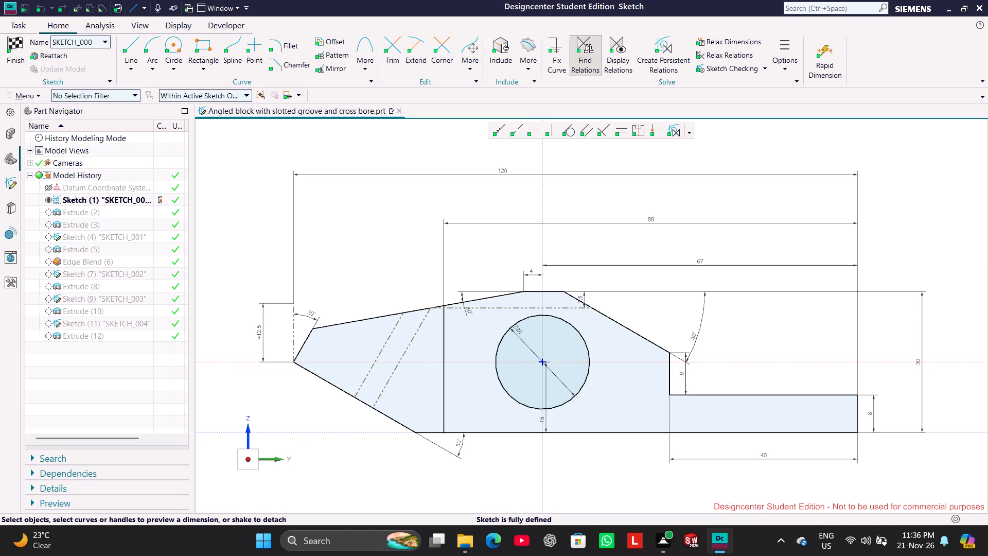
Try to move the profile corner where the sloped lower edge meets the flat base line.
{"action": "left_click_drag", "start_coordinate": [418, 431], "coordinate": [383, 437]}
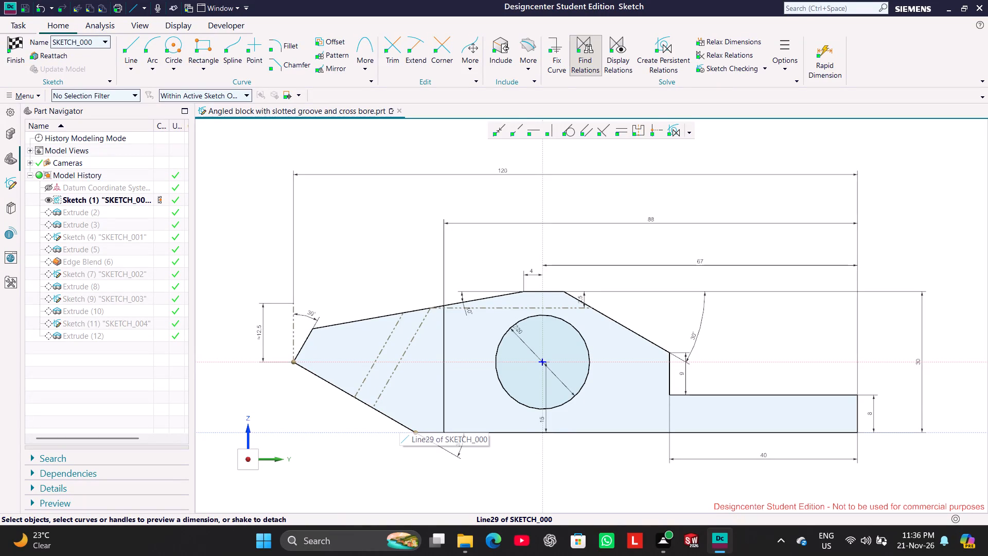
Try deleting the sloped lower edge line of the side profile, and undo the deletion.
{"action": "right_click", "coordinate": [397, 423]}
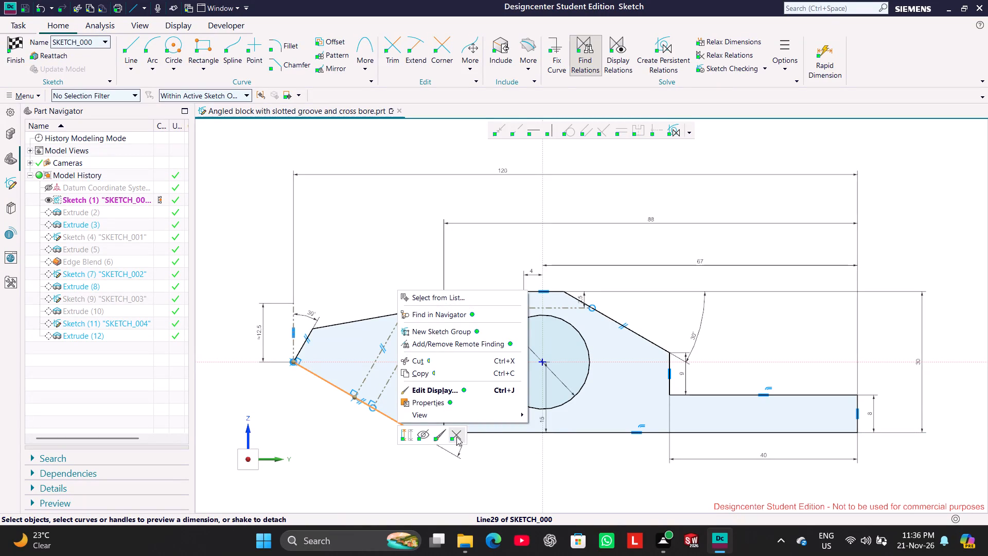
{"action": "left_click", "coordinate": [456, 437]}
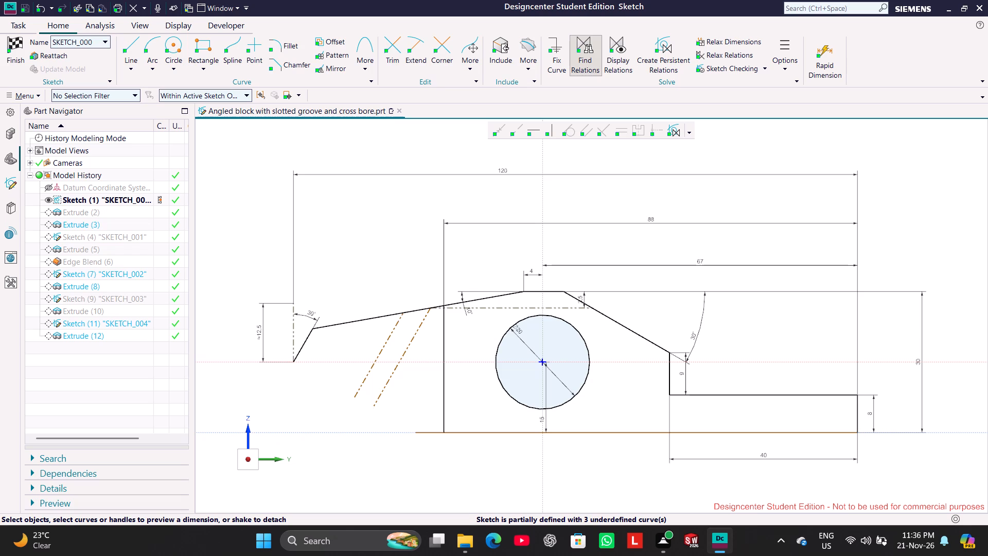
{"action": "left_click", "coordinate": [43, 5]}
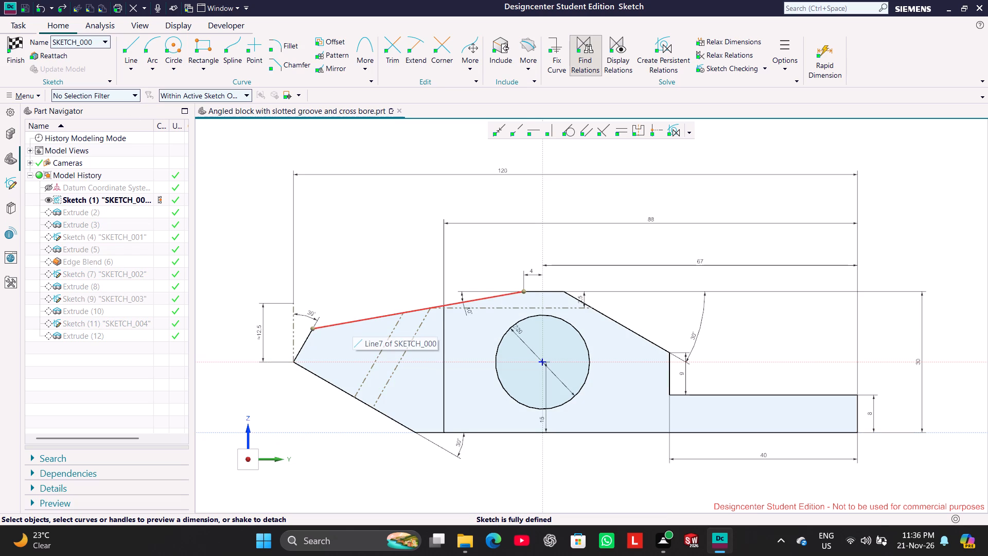
Replace the long sloped upper line with a new line about 37 mm long at 193° from the flat top edge's end.
{"action": "right_click", "coordinate": [356, 322]}
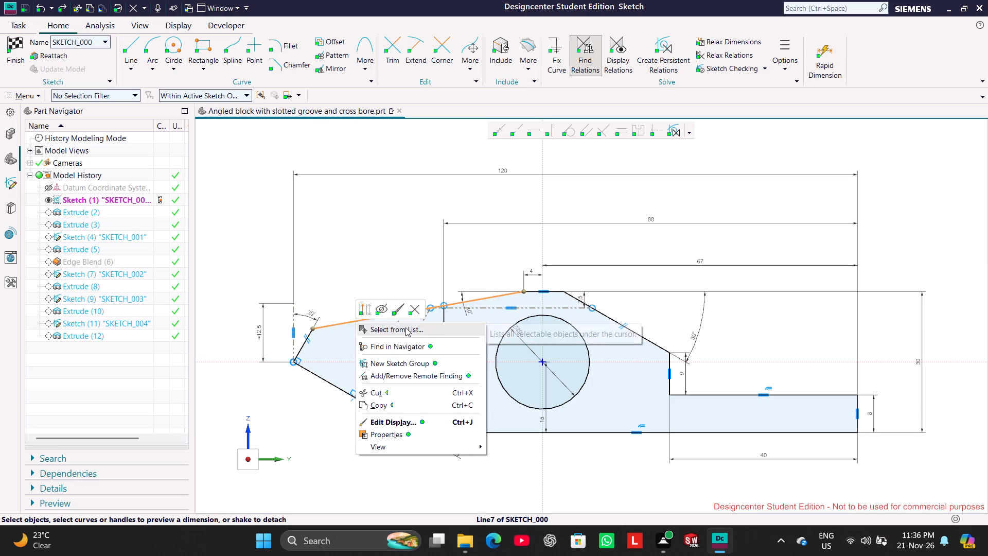
{"action": "left_click", "coordinate": [419, 304]}
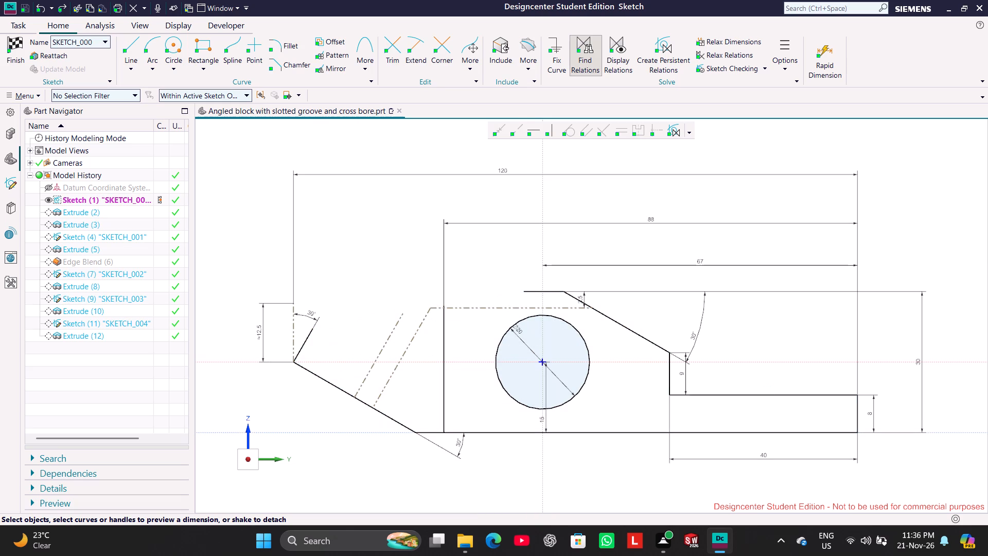
{"action": "left_click", "coordinate": [127, 42]}
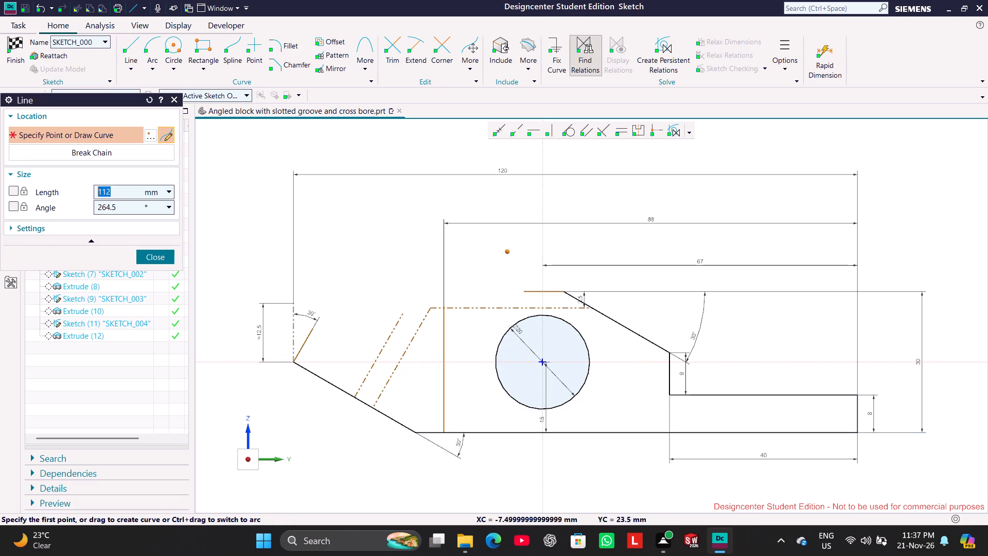
{"action": "left_click", "coordinate": [525, 288]}
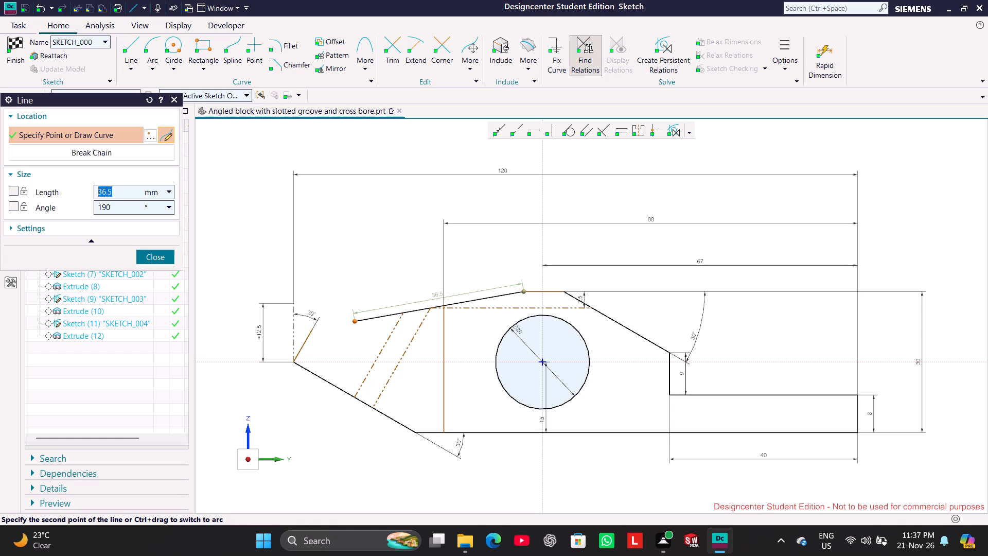
{"action": "left_click", "coordinate": [355, 332]}
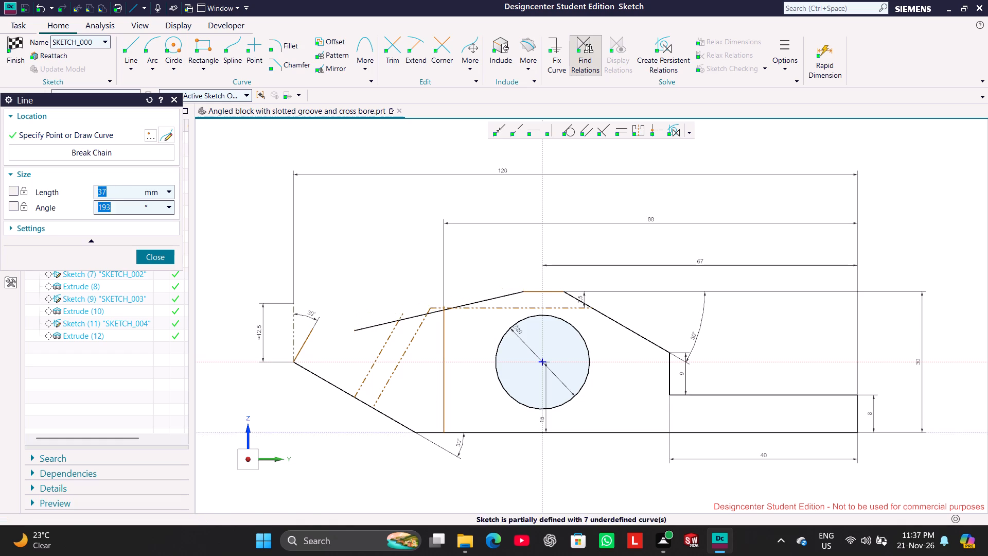
{"action": "left_click", "coordinate": [160, 256]}
Dimension the angle between the new sloped upper line and the flat top edge as 10°.
{"action": "left_click", "coordinate": [363, 327]}
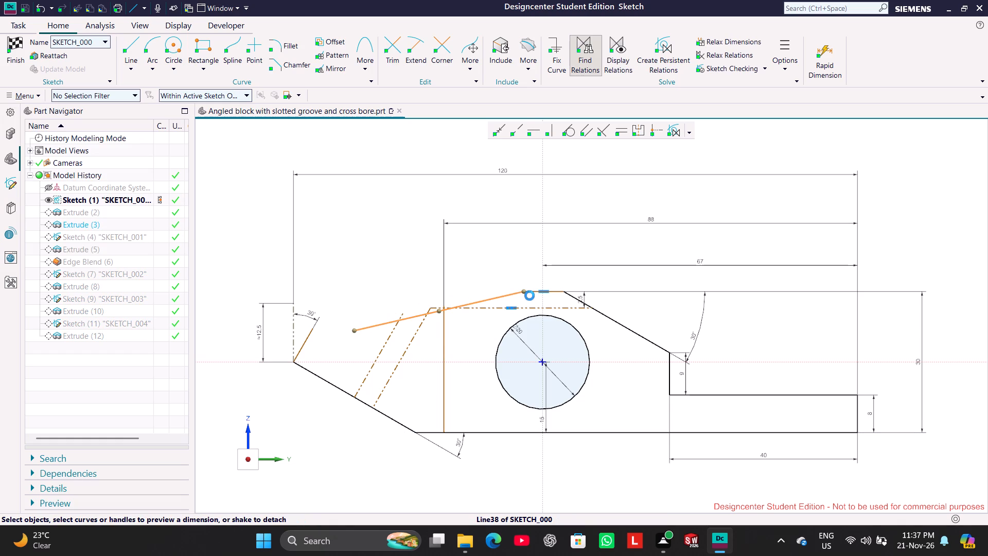
{"action": "left_click", "coordinate": [537, 290]}
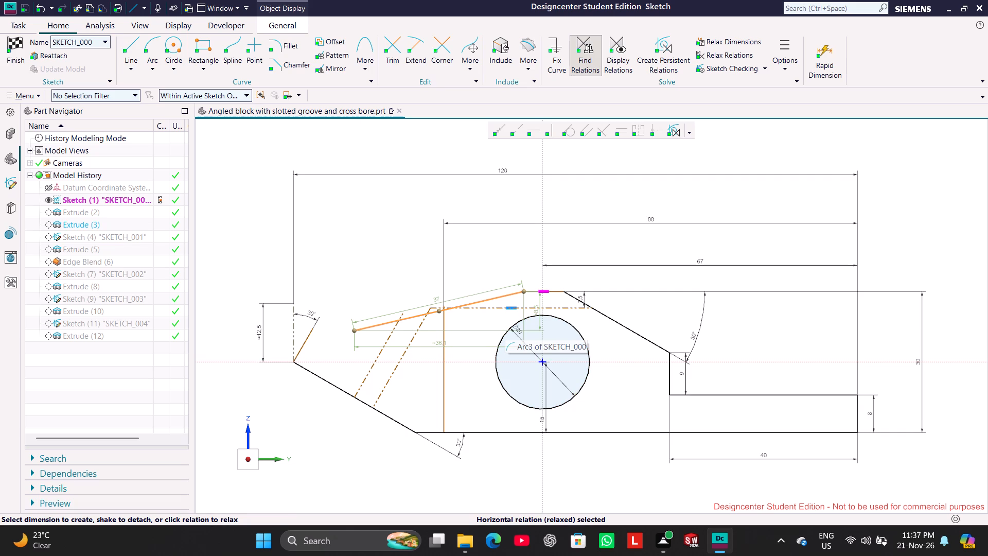
{"action": "left_click", "coordinate": [533, 290]}
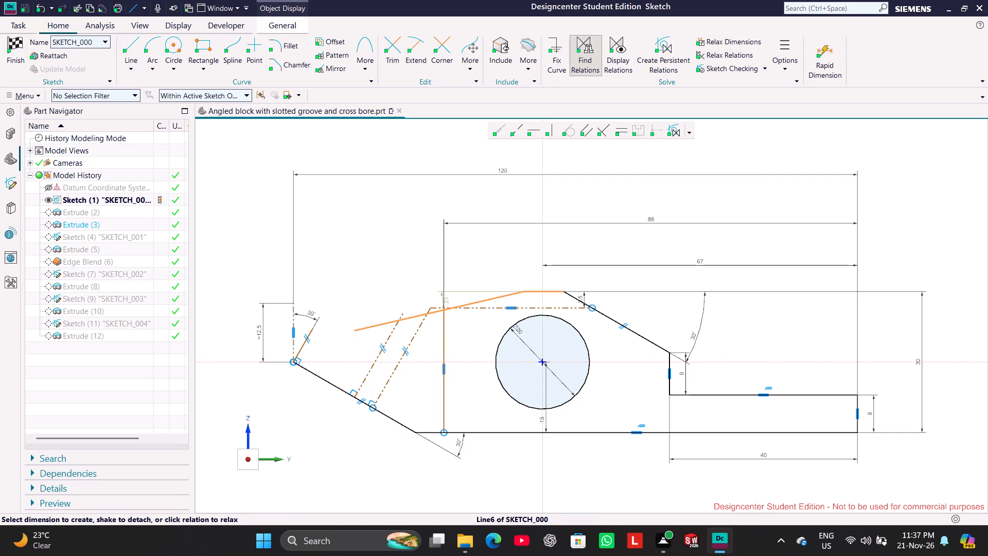
{"action": "double_click", "coordinate": [445, 301]}
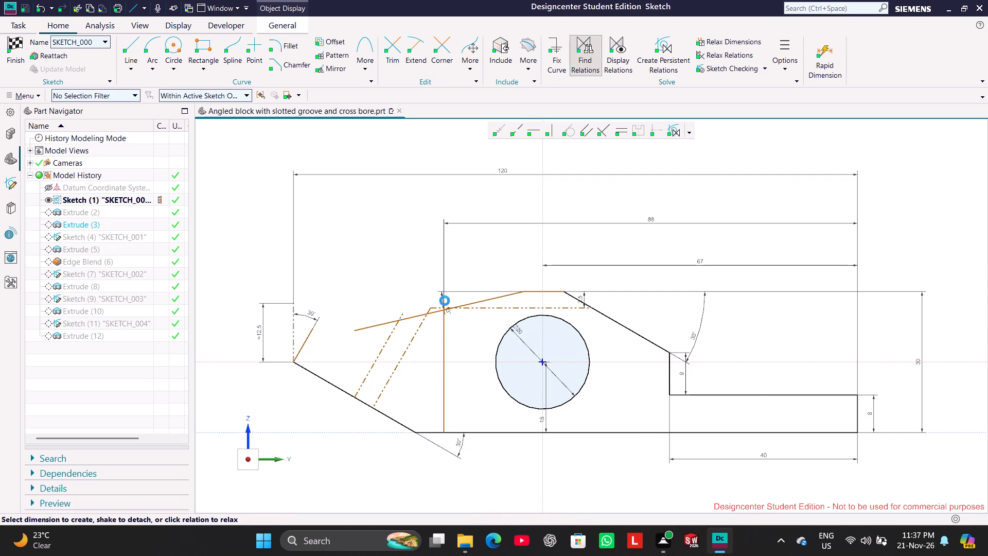
{"action": "type", "text": "10"}
{"action": "key", "text": "Return"}
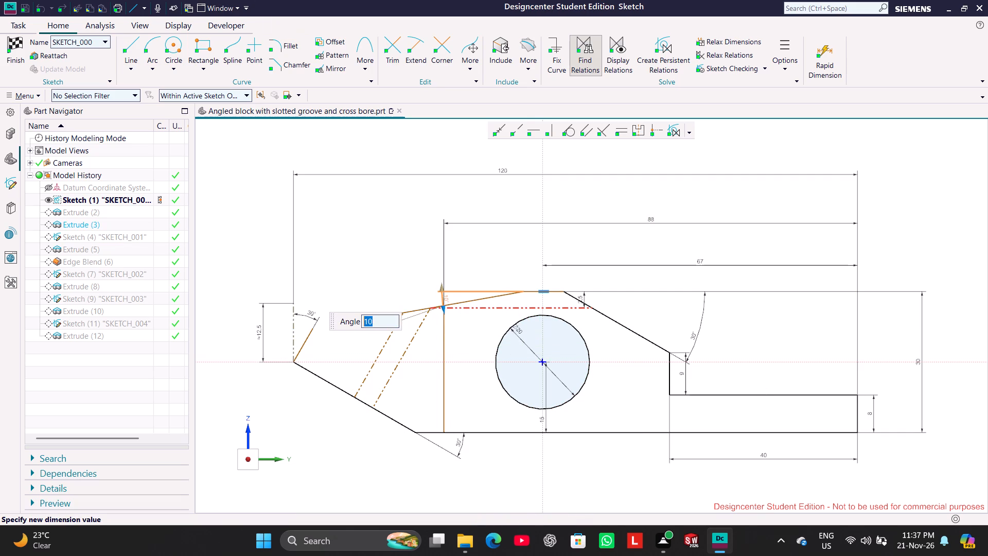
{"action": "left_click", "coordinate": [229, 223]}
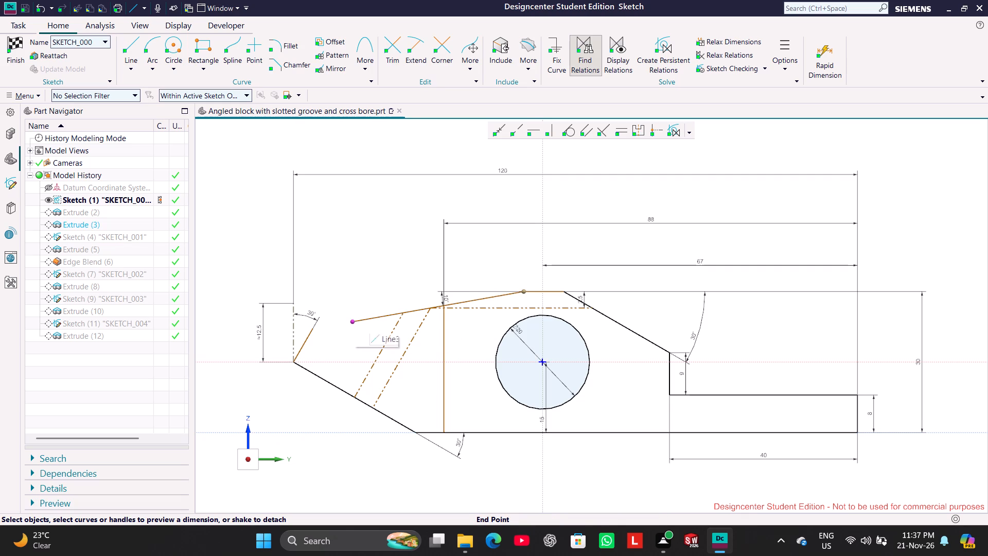
Extend the free end of the new sloped upper line towards the short slanted edge.
{"action": "left_click_drag", "start_coordinate": [352, 320], "coordinate": [333, 326]}
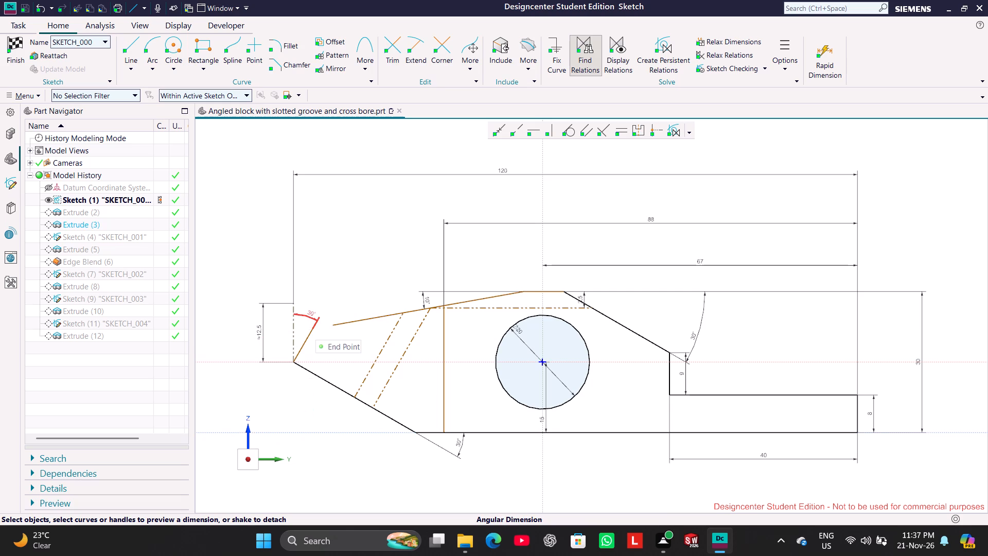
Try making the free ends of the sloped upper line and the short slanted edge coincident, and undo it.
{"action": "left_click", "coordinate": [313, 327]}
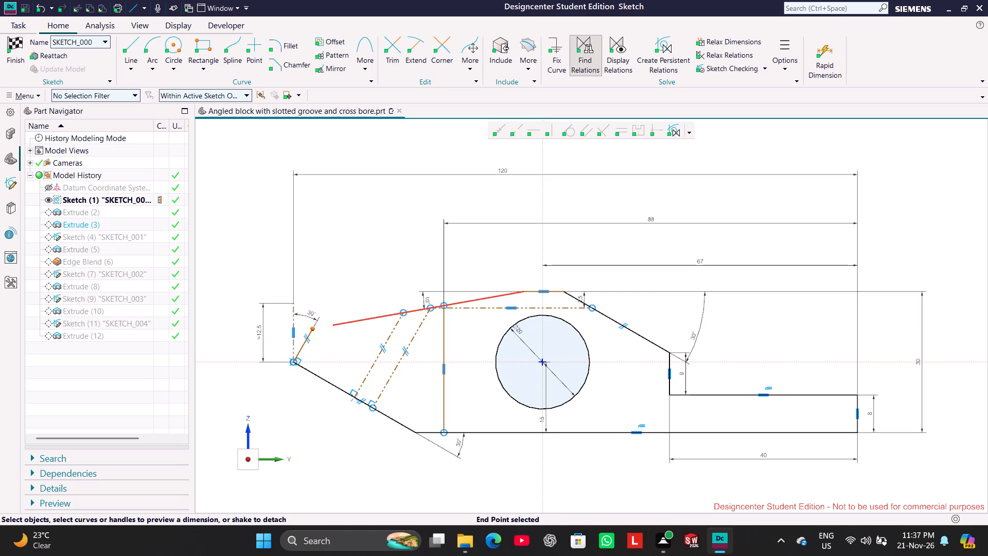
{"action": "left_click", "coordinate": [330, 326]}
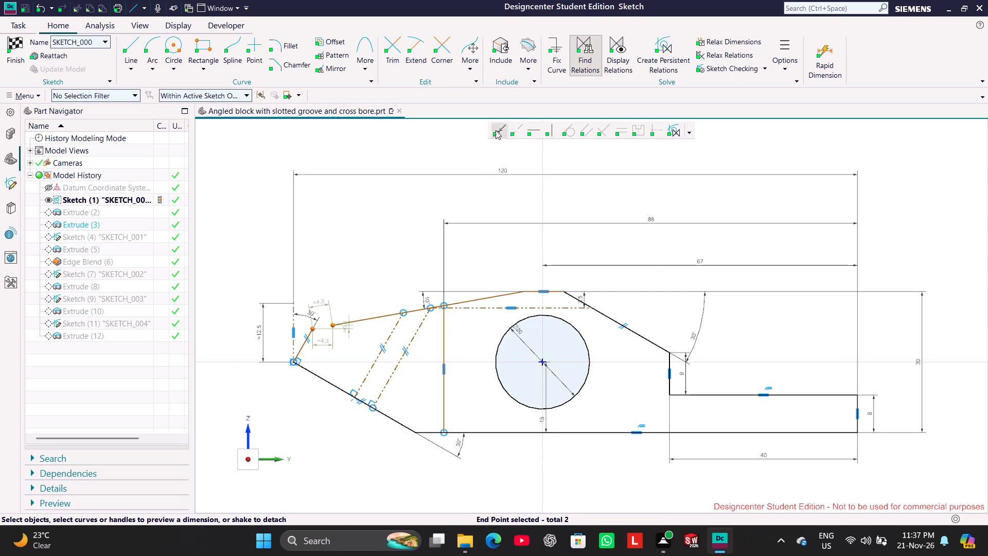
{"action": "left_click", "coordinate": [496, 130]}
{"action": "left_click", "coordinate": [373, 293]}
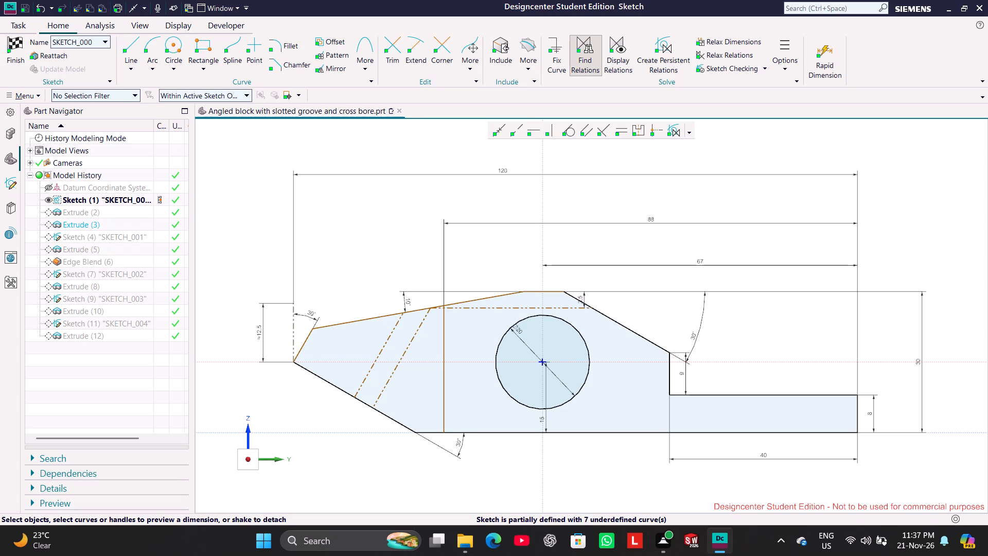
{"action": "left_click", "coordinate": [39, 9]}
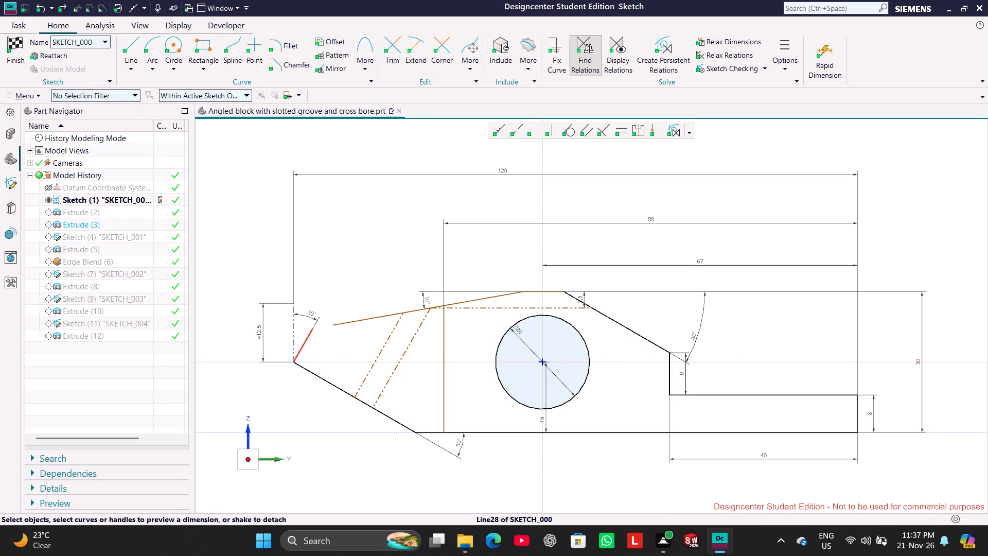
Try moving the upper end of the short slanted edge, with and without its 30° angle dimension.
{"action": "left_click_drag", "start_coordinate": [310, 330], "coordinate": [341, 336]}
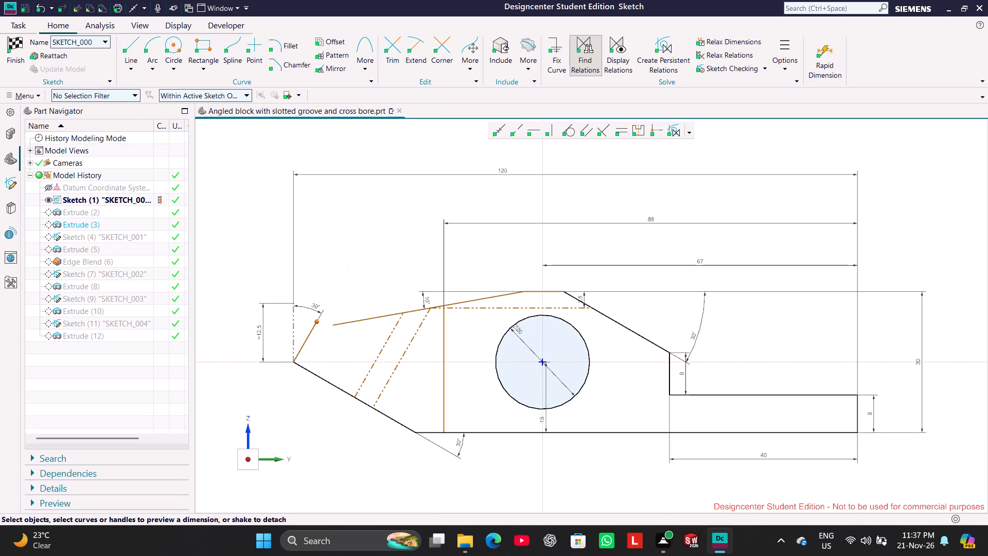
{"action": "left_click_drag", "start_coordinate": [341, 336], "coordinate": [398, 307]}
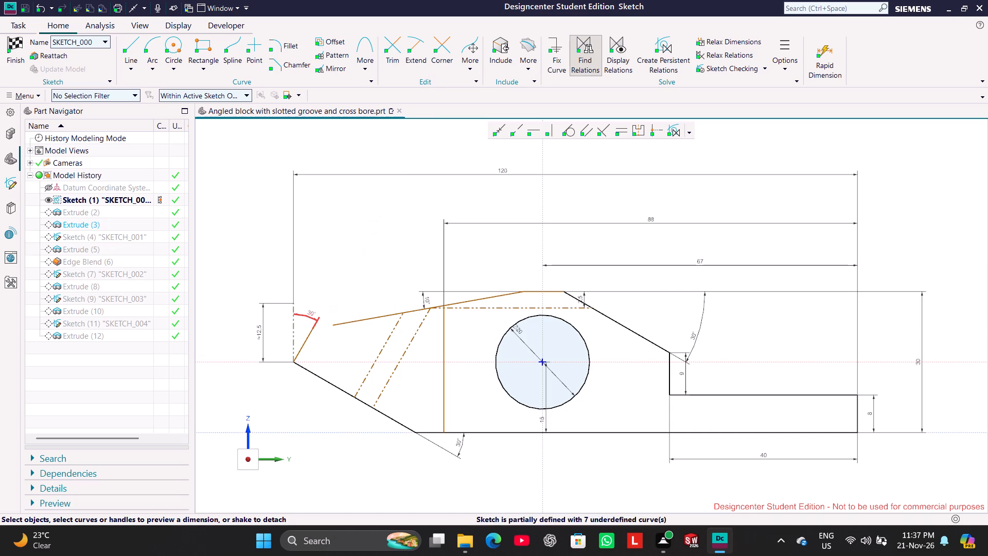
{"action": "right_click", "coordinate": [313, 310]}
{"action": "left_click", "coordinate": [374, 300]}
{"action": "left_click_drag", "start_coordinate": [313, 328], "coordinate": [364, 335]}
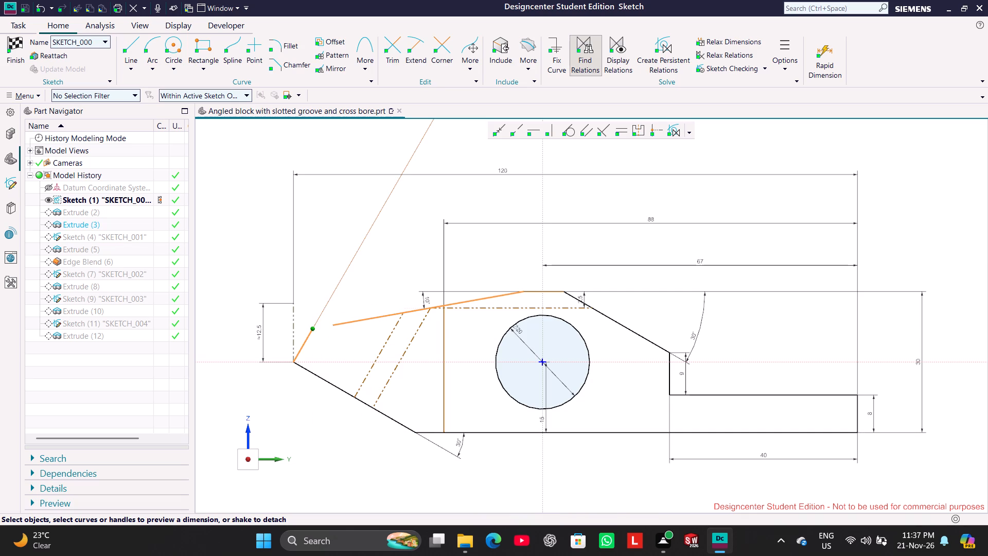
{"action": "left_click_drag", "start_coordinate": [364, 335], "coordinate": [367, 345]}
Replace the short slanted line with a new line from the profile's pointed corner to the sloped upper line's free end.
{"action": "right_click", "coordinate": [308, 337]}
{"action": "left_click", "coordinate": [364, 326]}
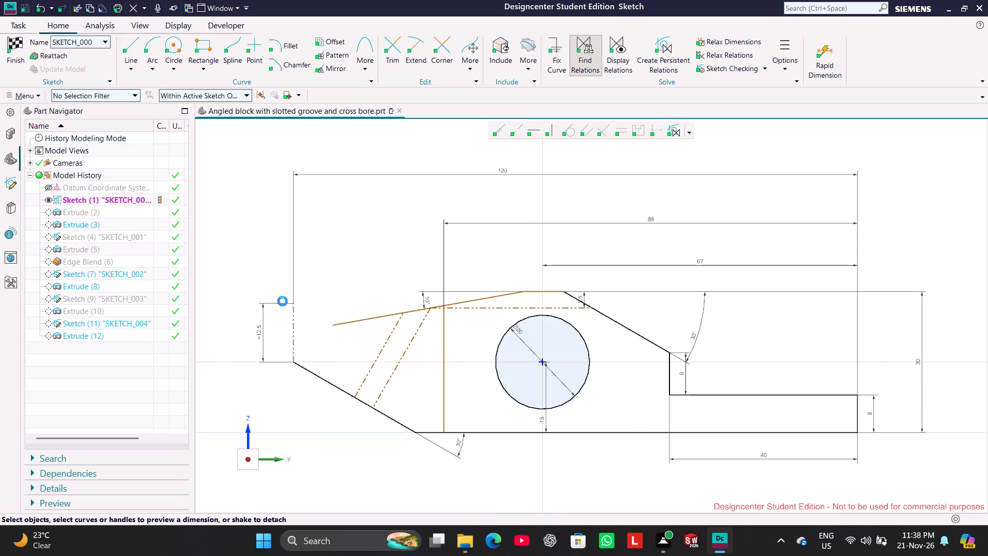
{"action": "left_click", "coordinate": [133, 46]}
{"action": "left_click", "coordinate": [297, 360]}
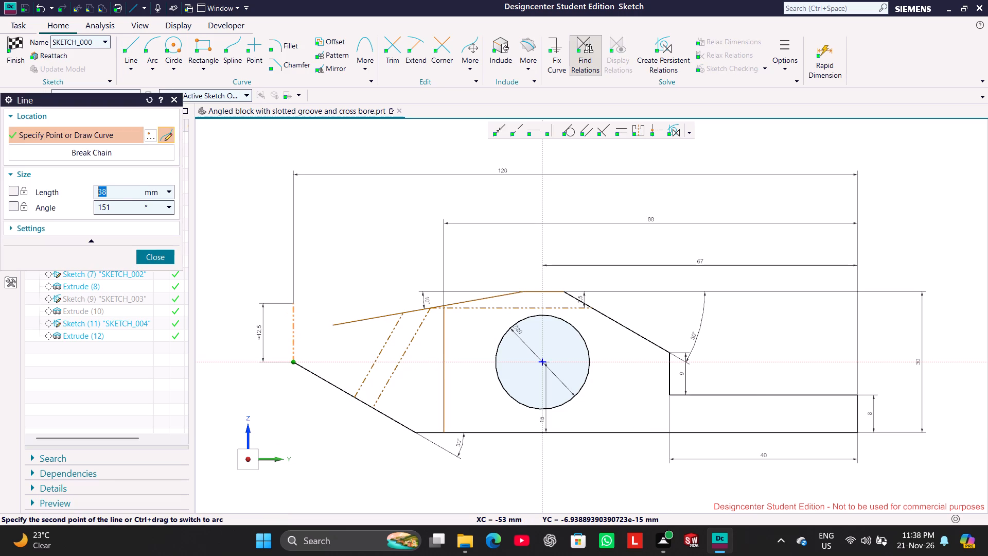
{"action": "left_click", "coordinate": [332, 328]}
{"action": "left_click", "coordinate": [158, 260]}
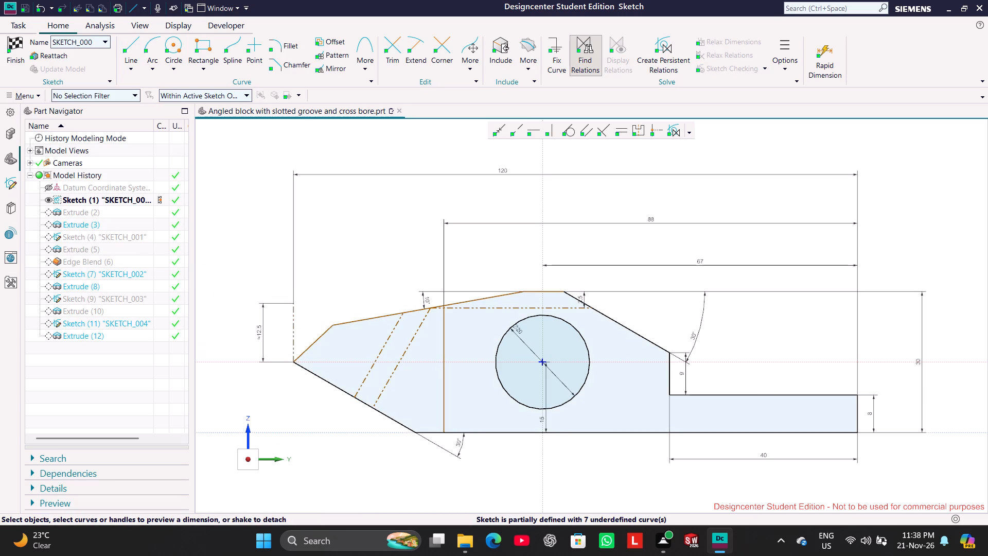
Dimension the angle between the new short slanted line and the vertical reference line as 50°.
{"action": "left_click", "coordinate": [292, 324]}
{"action": "left_click", "coordinate": [317, 337]}
{"action": "left_click_drag", "start_coordinate": [311, 333], "coordinate": [318, 314]}
{"action": "left_click", "coordinate": [301, 445]}
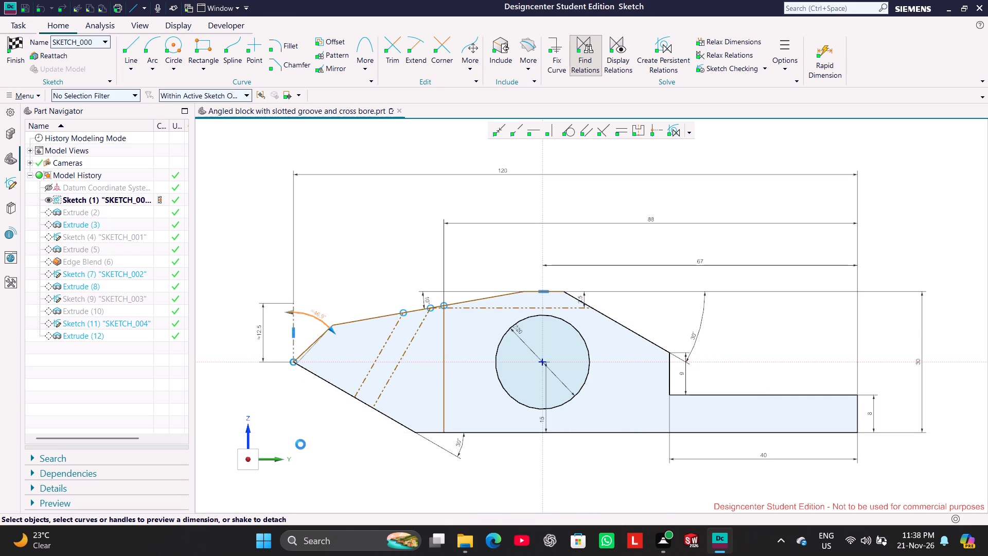
{"action": "left_click", "coordinate": [323, 312]}
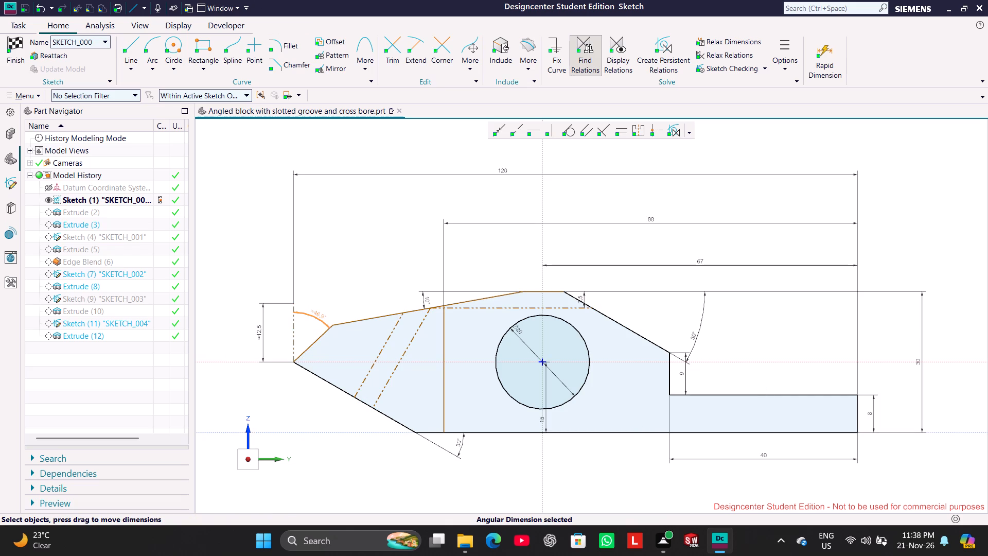
{"action": "left_click", "coordinate": [323, 312]}
{"action": "double_click", "coordinate": [321, 315]}
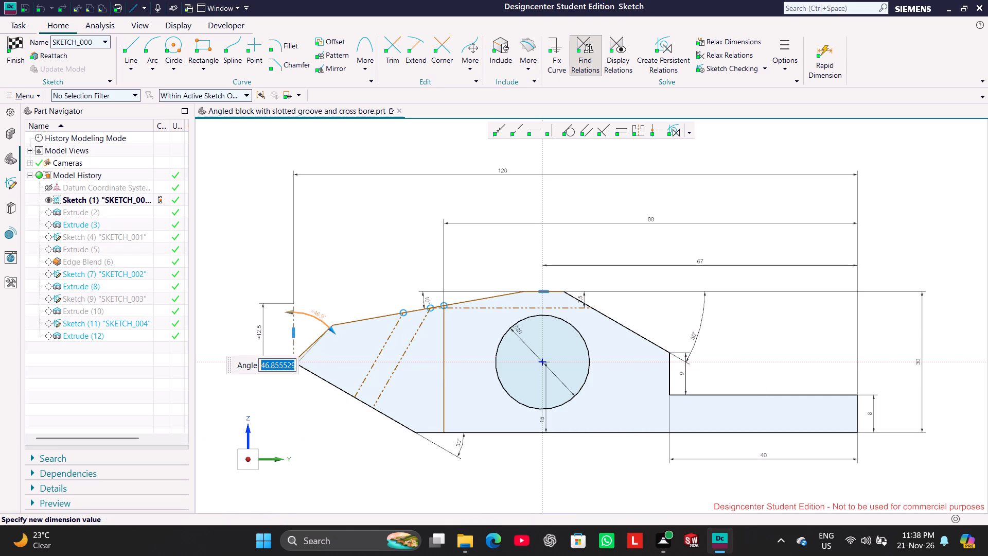
{"action": "type", "text": "50"}
{"action": "key", "text": "Return"}
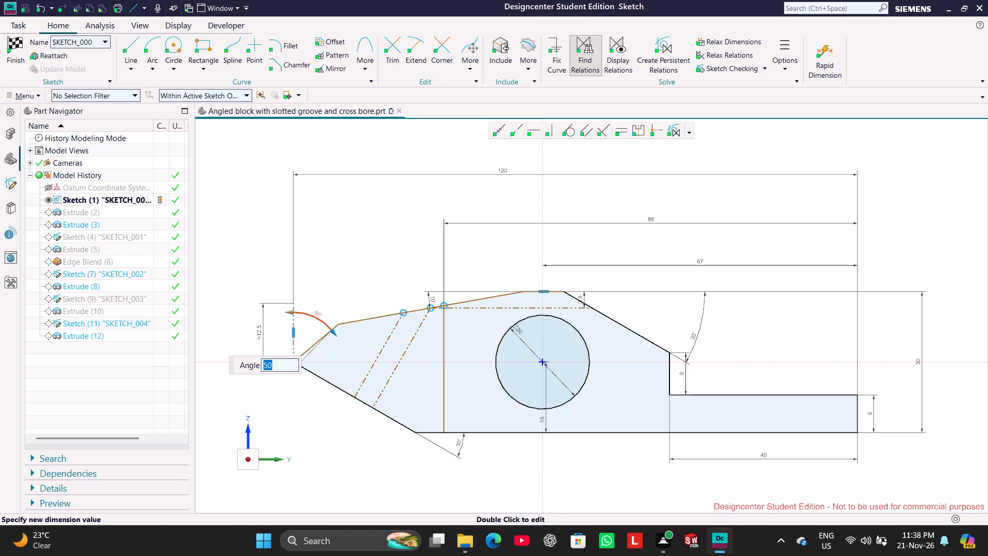
{"action": "left_click", "coordinate": [232, 241]}
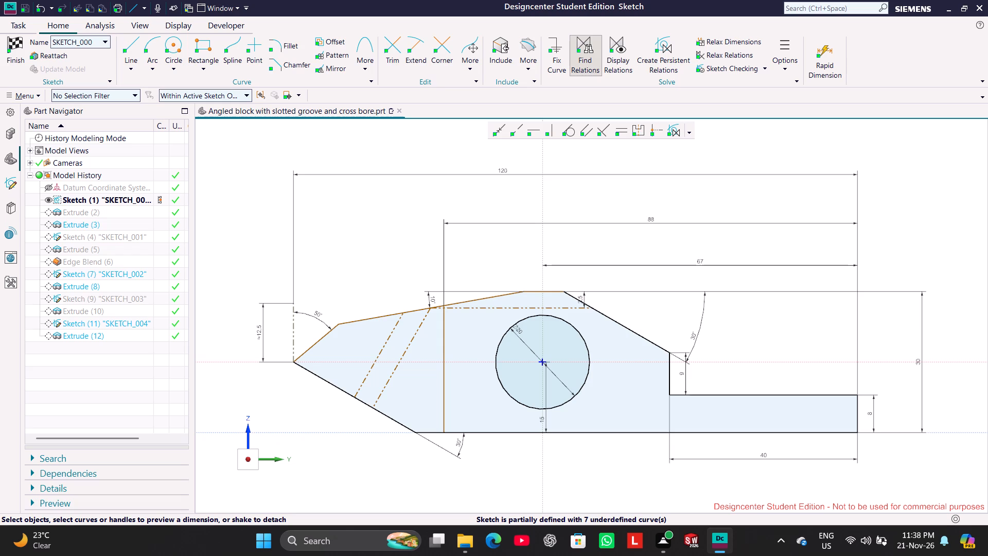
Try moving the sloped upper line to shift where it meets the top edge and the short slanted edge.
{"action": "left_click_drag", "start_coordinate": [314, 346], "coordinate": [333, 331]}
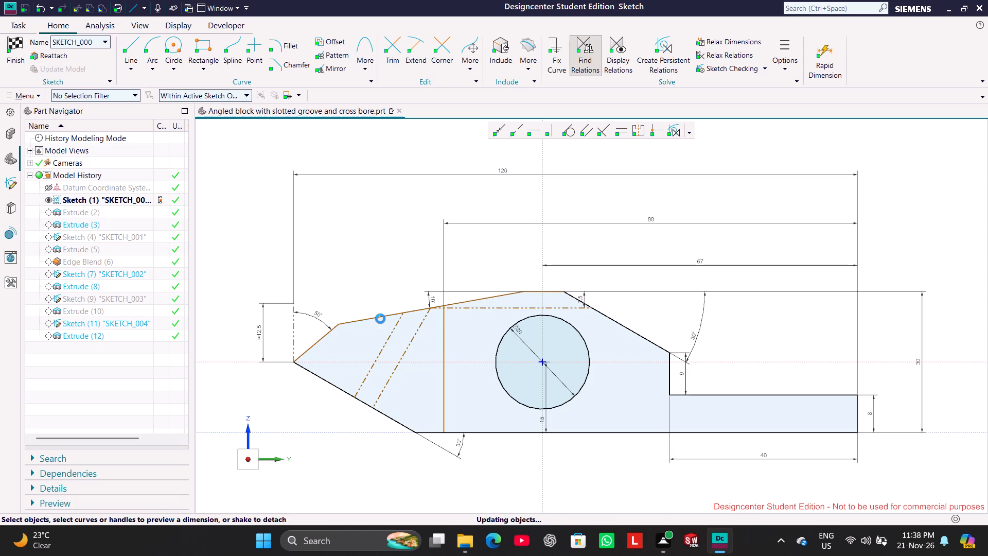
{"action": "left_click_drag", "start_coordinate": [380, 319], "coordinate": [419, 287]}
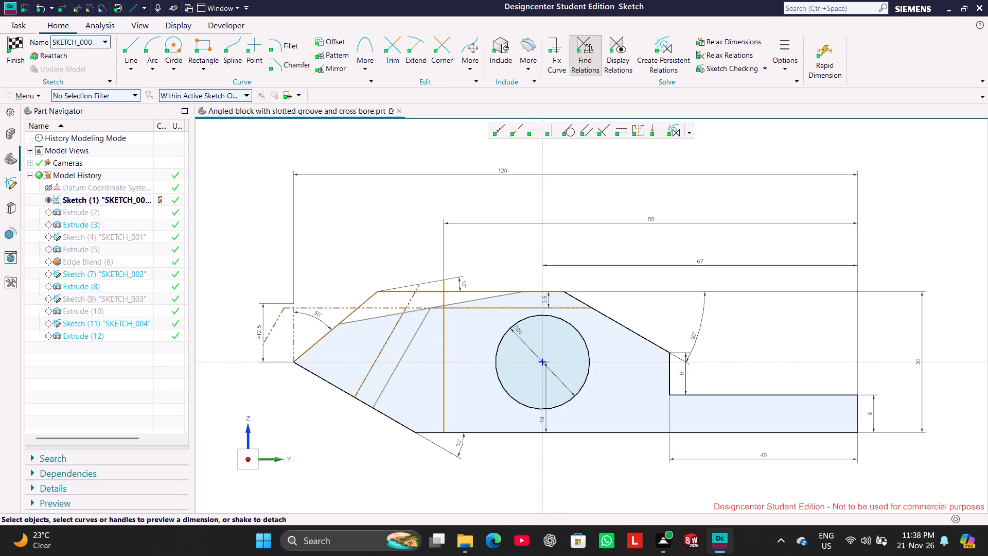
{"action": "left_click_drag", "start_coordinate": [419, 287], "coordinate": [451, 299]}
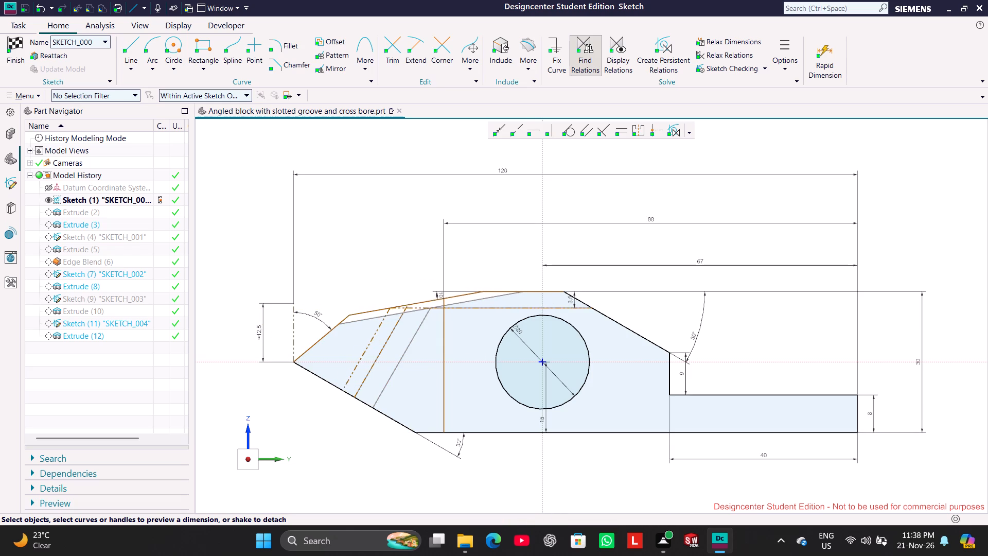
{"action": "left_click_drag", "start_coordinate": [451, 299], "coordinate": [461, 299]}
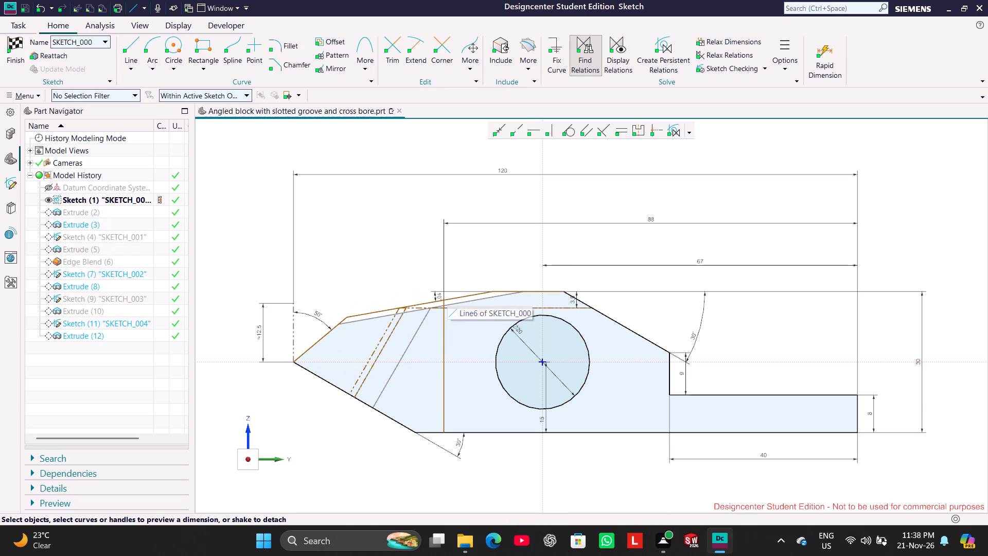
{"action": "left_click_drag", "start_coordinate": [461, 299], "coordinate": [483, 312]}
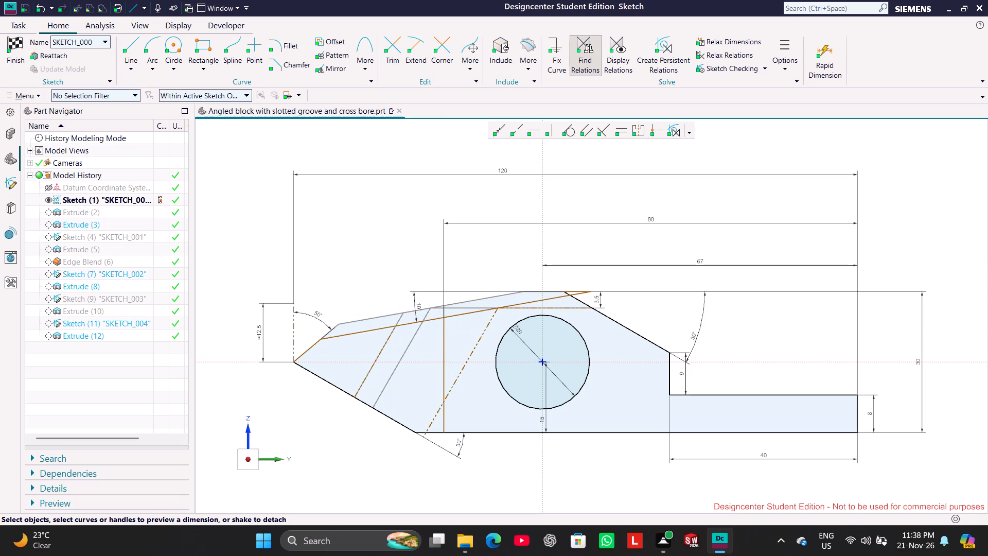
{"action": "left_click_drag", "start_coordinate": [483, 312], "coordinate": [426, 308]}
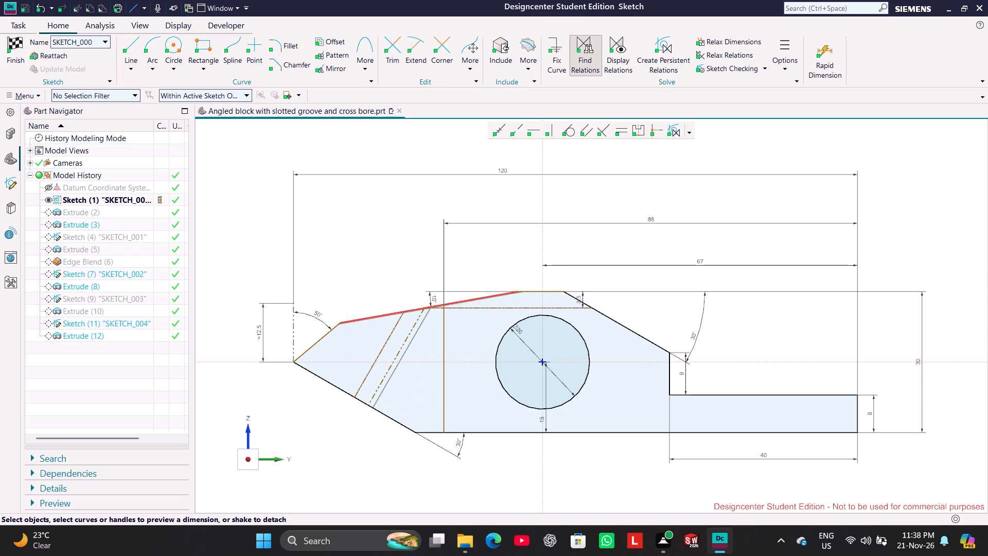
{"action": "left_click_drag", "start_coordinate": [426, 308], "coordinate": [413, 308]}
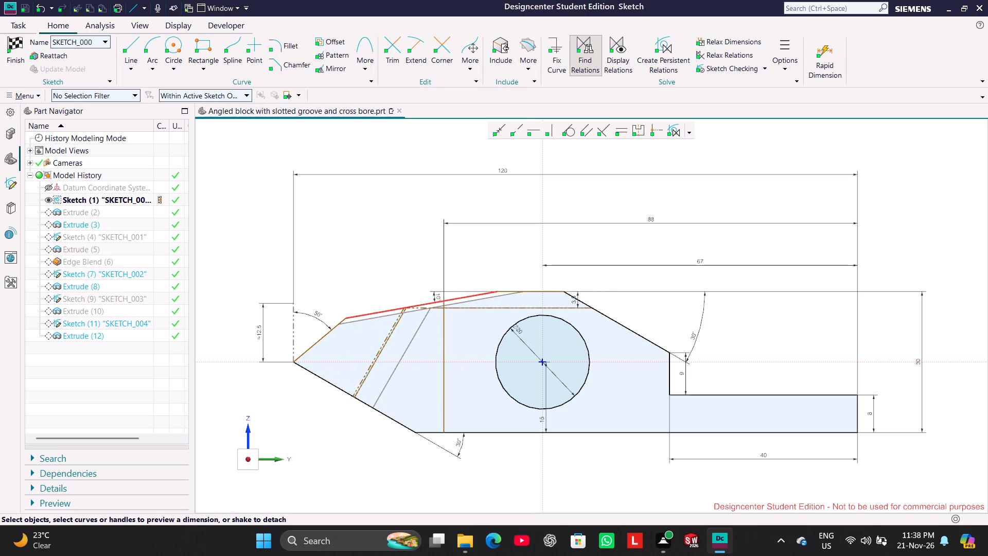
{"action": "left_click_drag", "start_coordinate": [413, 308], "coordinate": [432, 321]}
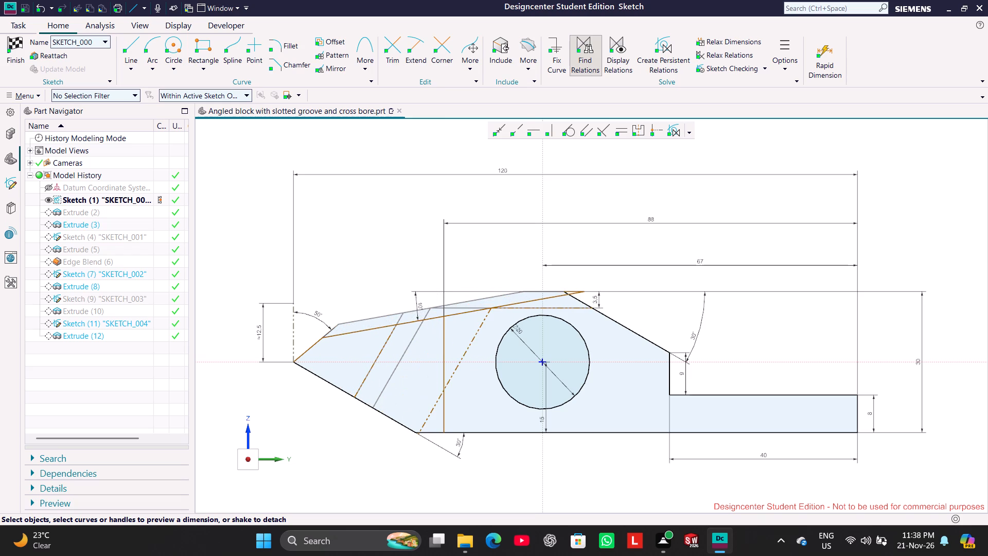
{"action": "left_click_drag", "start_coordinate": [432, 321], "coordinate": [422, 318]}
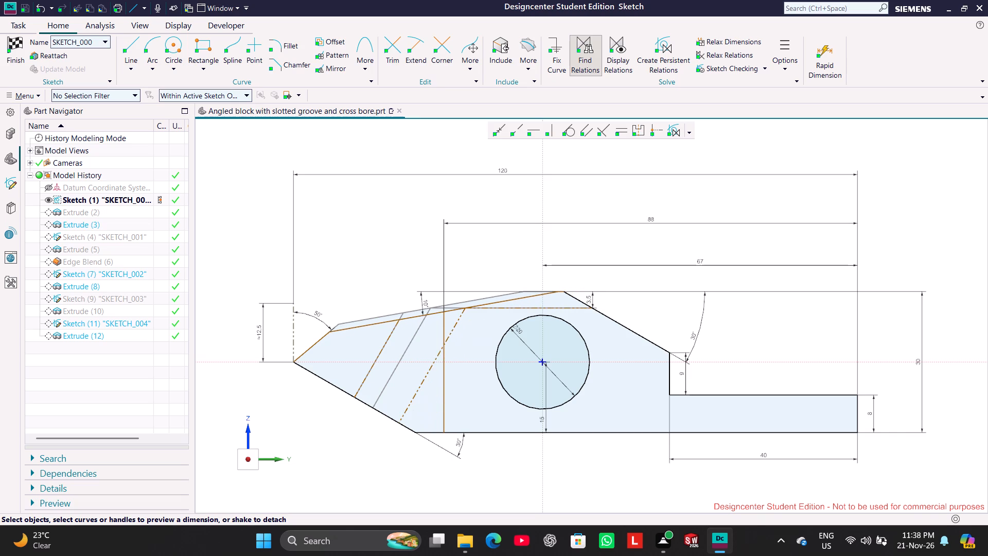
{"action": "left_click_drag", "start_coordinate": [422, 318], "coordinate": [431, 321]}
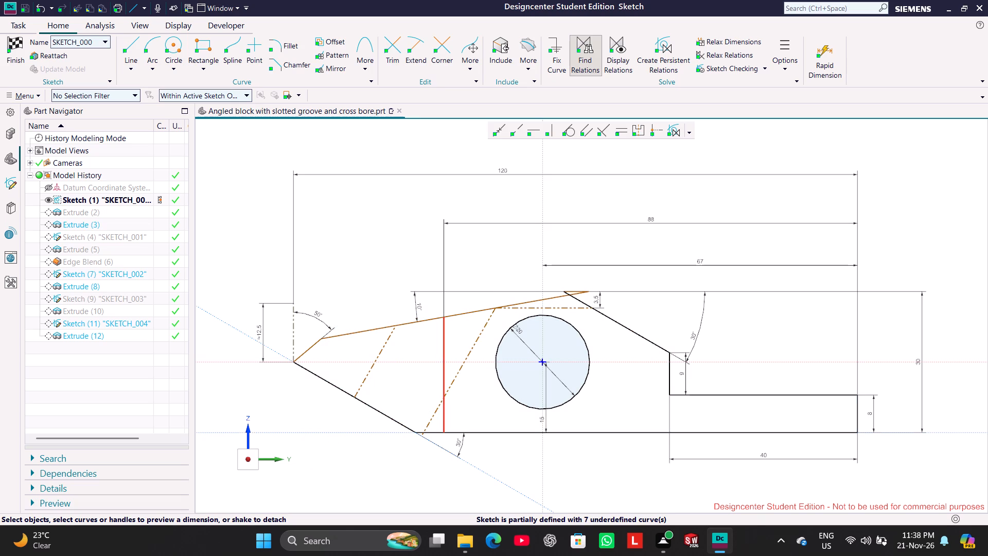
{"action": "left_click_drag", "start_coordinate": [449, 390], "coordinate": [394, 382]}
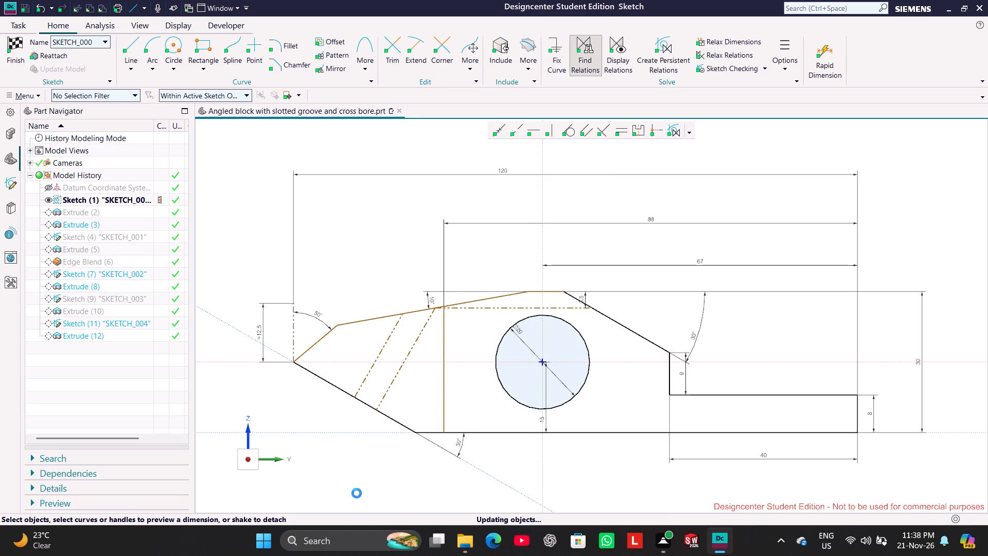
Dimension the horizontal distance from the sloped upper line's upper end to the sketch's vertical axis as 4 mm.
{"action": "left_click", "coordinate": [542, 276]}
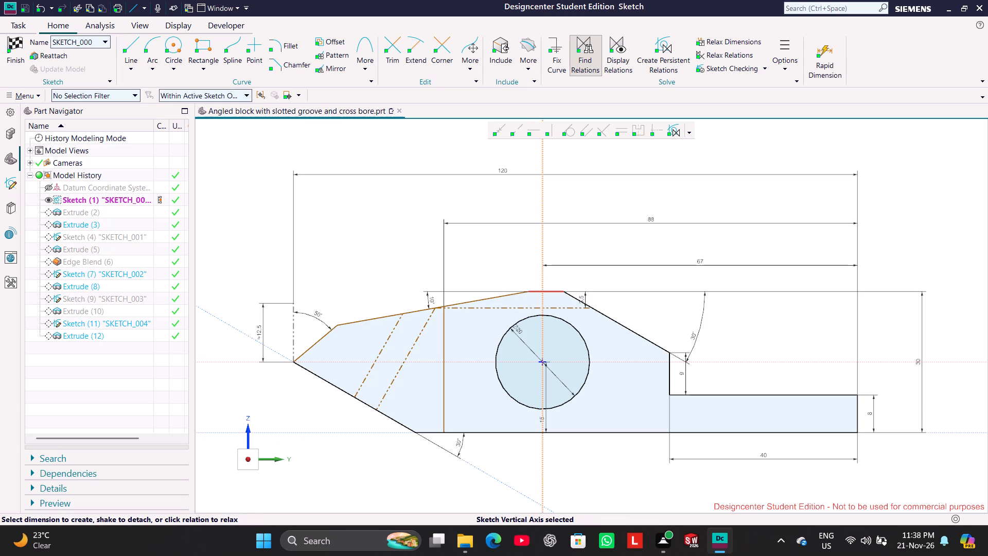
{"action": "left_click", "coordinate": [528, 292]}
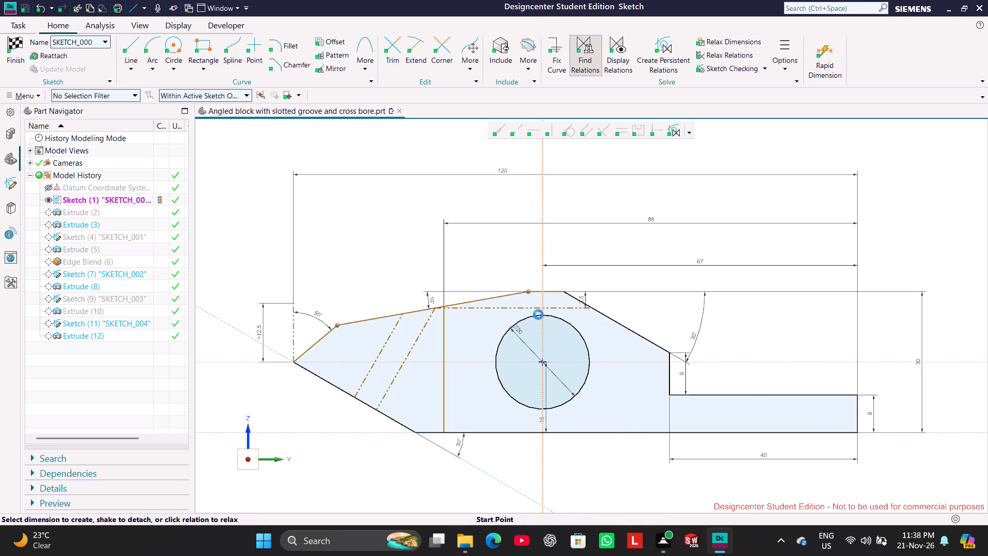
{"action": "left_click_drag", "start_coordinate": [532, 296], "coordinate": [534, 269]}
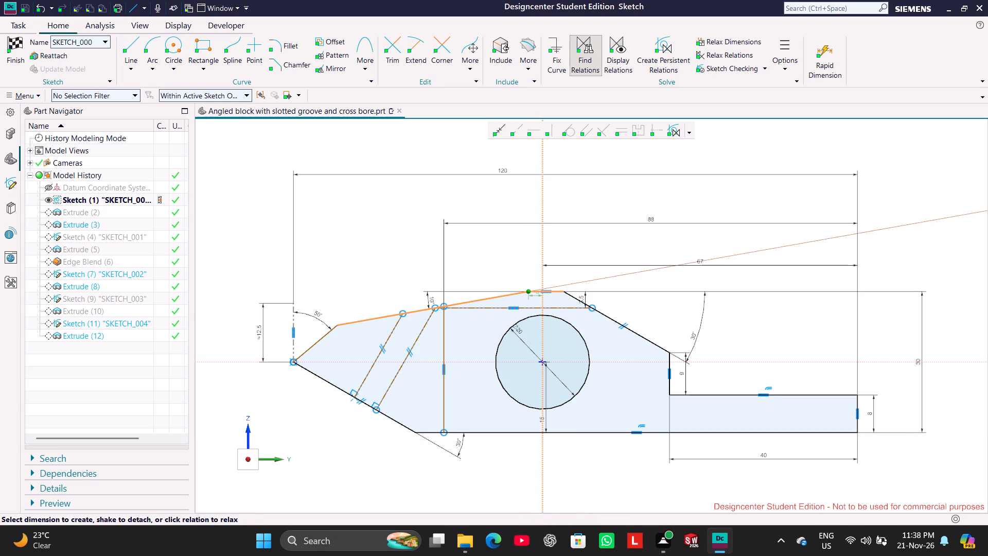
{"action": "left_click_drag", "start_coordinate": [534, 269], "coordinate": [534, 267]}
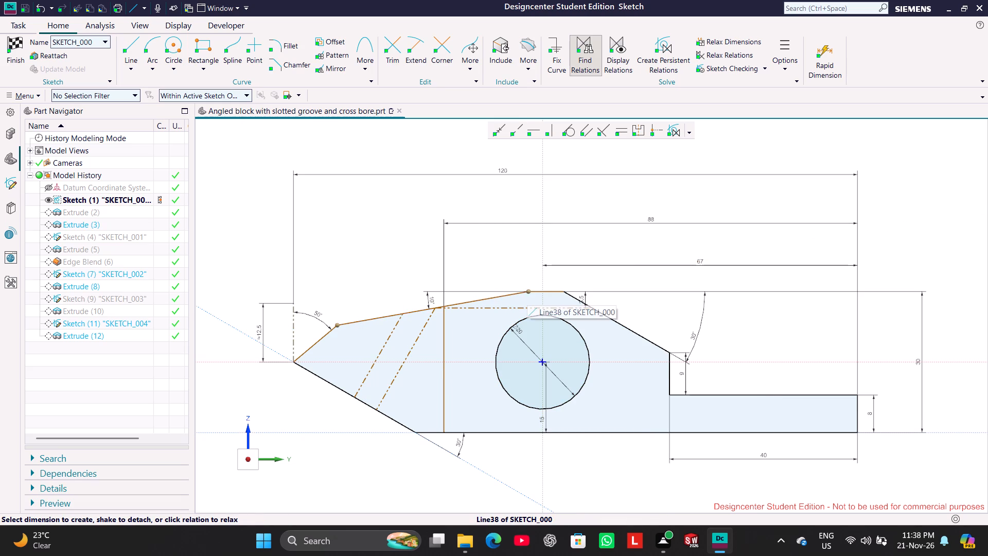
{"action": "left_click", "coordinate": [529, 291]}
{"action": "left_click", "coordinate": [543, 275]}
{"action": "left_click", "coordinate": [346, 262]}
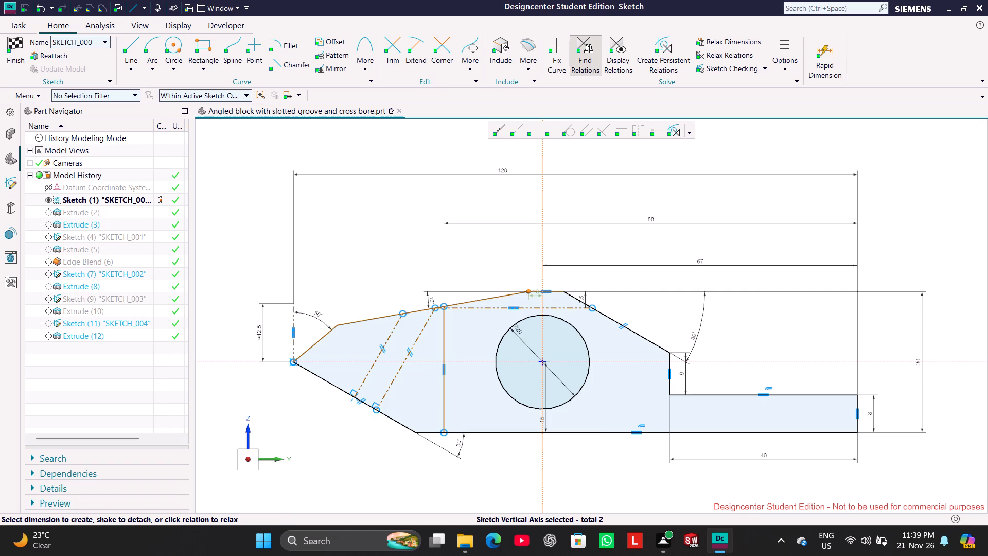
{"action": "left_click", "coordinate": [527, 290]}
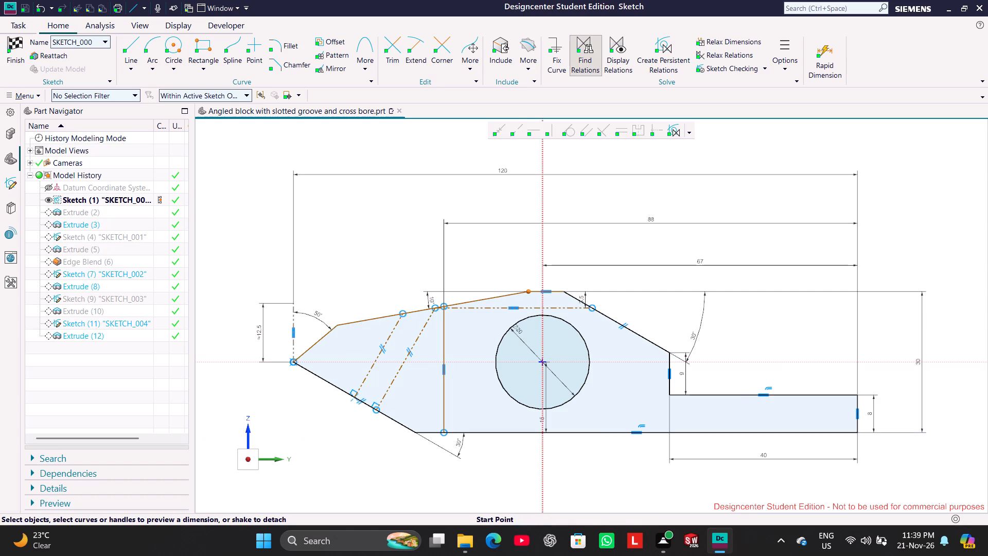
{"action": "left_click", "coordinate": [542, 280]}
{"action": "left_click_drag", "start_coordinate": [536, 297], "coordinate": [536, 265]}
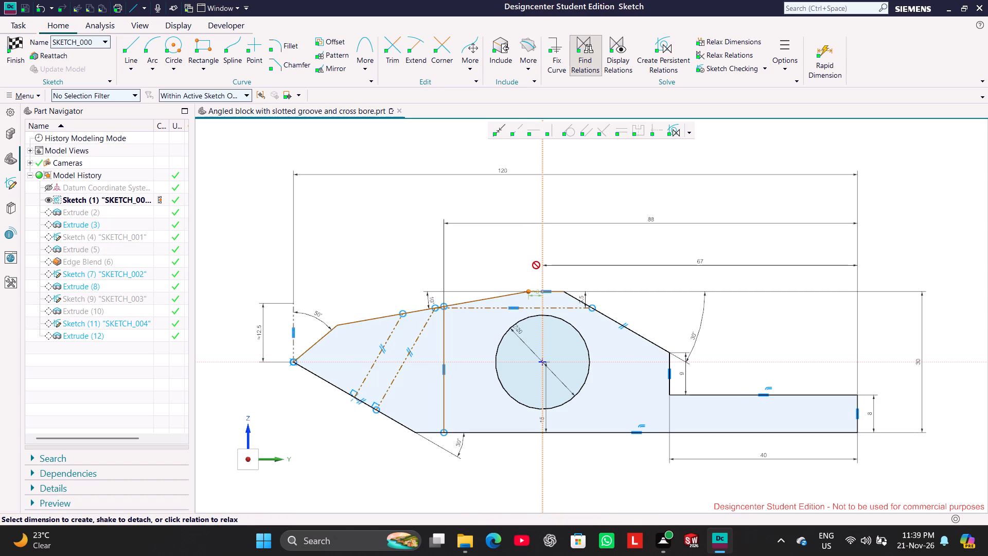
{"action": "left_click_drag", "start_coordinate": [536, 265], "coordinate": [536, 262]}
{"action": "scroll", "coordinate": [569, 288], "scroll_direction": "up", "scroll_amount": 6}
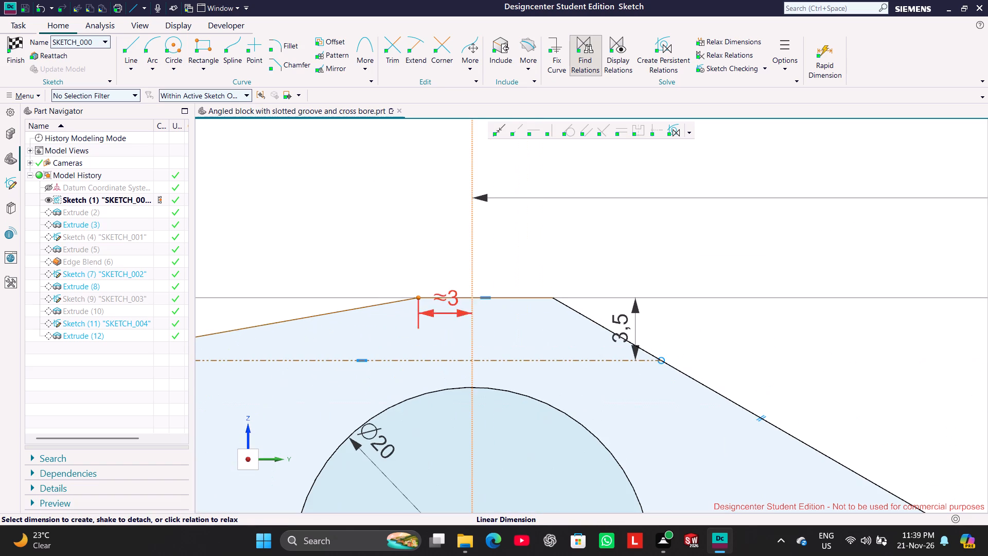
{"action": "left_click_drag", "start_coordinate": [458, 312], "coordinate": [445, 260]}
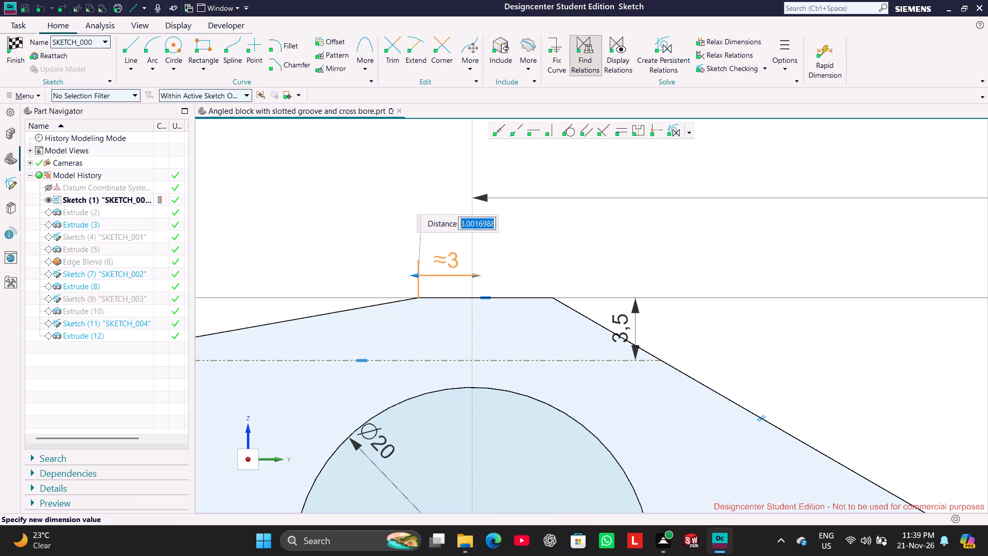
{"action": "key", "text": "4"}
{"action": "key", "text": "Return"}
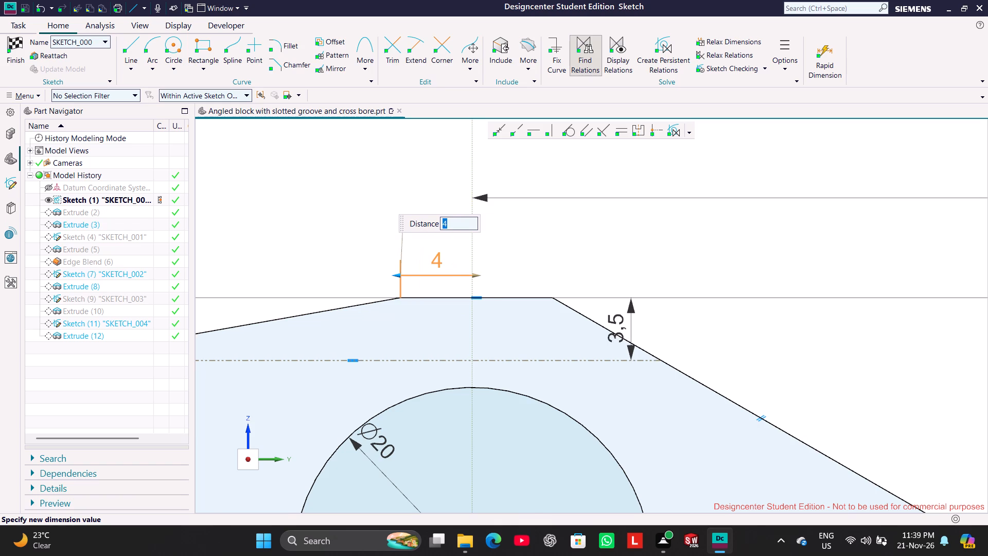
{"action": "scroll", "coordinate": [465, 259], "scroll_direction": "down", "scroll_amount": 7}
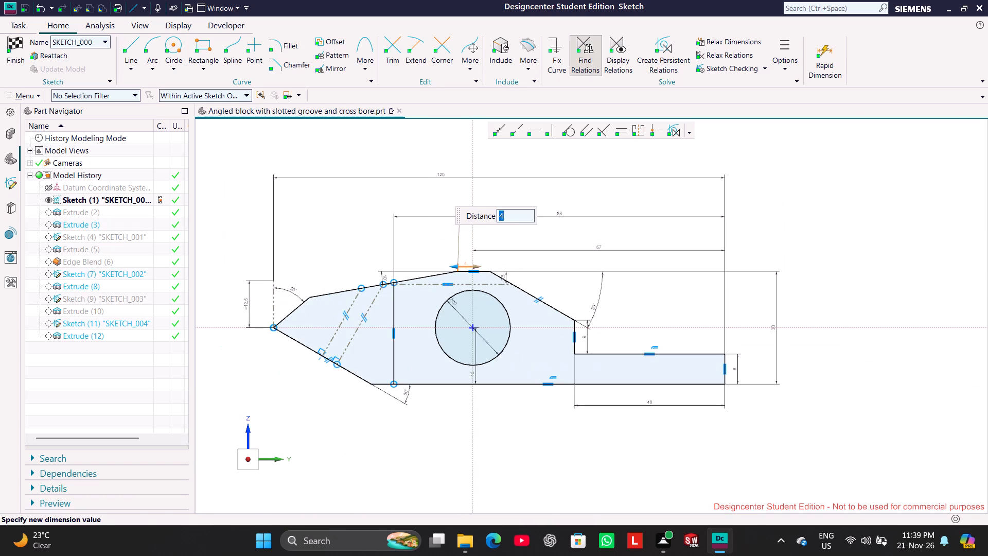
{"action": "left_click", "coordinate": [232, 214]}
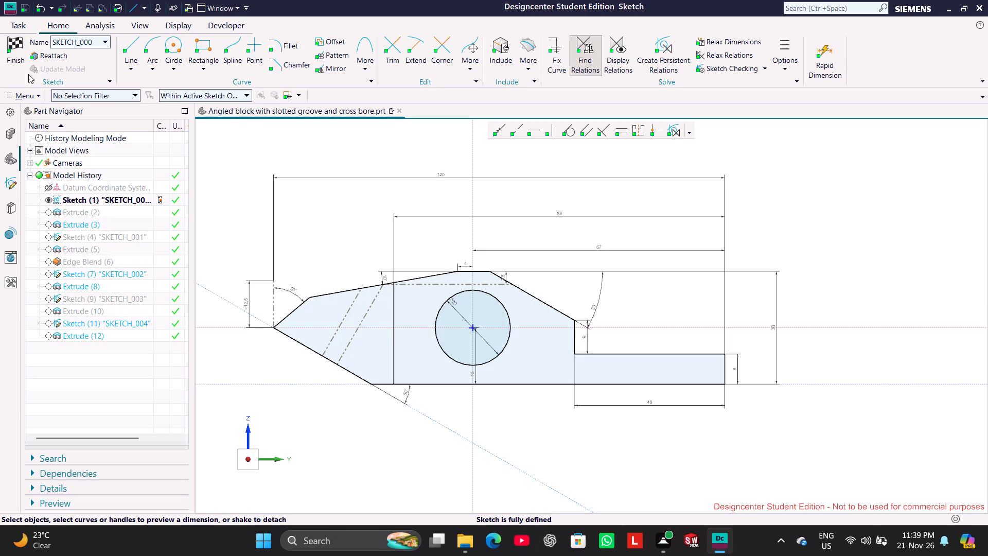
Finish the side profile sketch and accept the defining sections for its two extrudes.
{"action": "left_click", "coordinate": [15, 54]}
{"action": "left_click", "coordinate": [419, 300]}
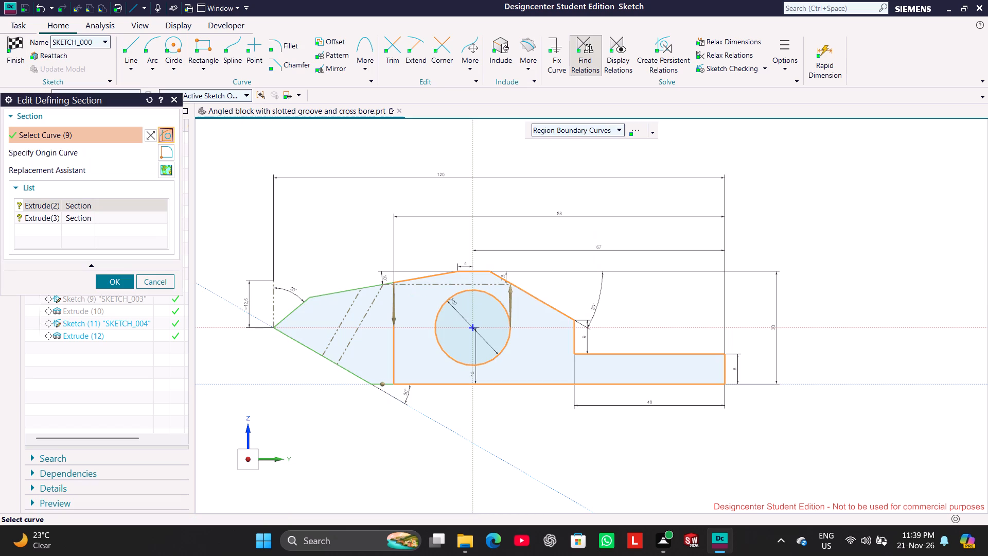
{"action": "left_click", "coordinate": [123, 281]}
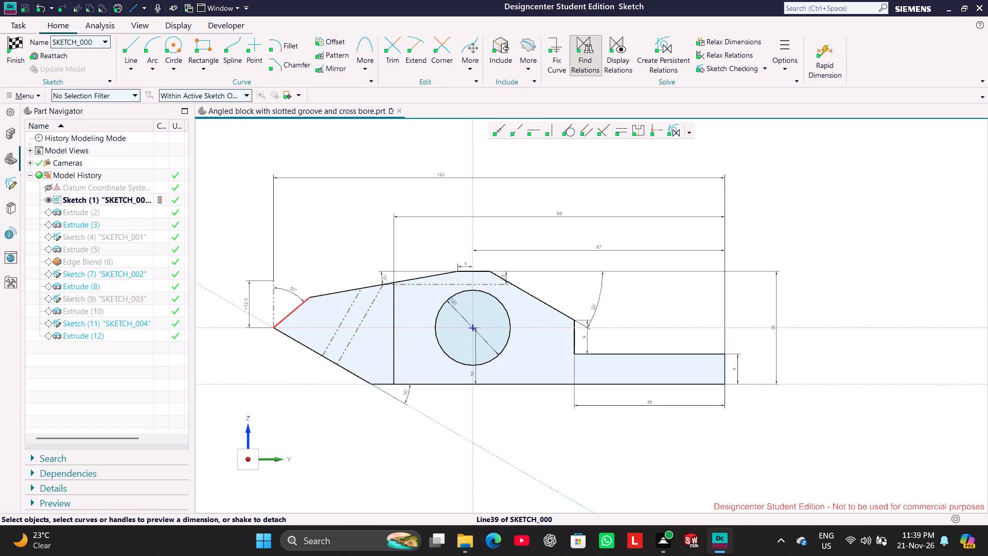
Undo the recent sketch edits back to the closed profile with the 30° short slanted edge, and finish the sketch.
{"action": "left_click", "coordinate": [42, 5]}
{"action": "triple_click", "coordinate": [42, 5]}
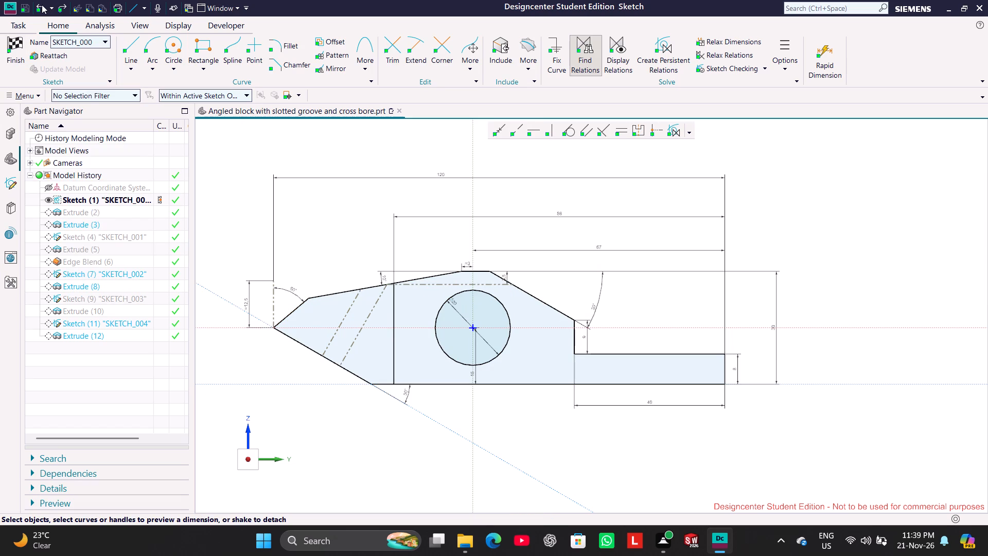
{"action": "left_click", "coordinate": [42, 5]}
{"action": "left_click", "coordinate": [42, 5]}
{"action": "triple_click", "coordinate": [42, 5]}
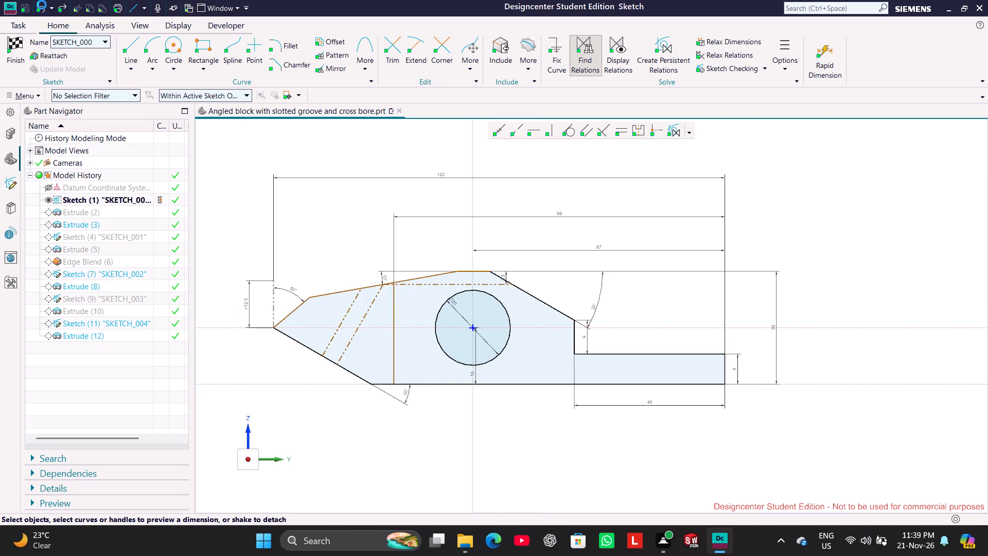
{"action": "triple_click", "coordinate": [42, 5]}
{"action": "triple_click", "coordinate": [42, 5]}
{"action": "triple_click", "coordinate": [42, 5]}
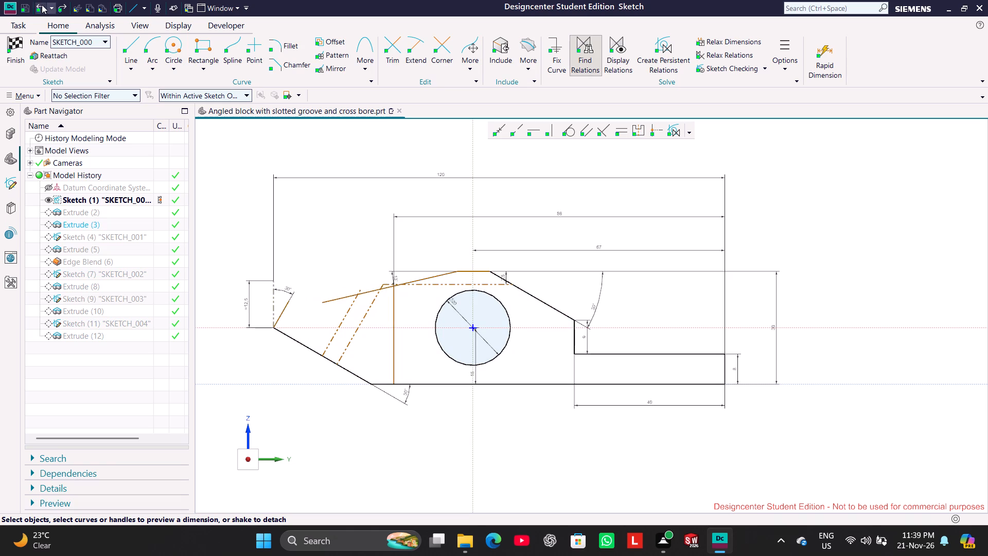
{"action": "left_click", "coordinate": [42, 5]}
{"action": "left_click", "coordinate": [42, 5]}
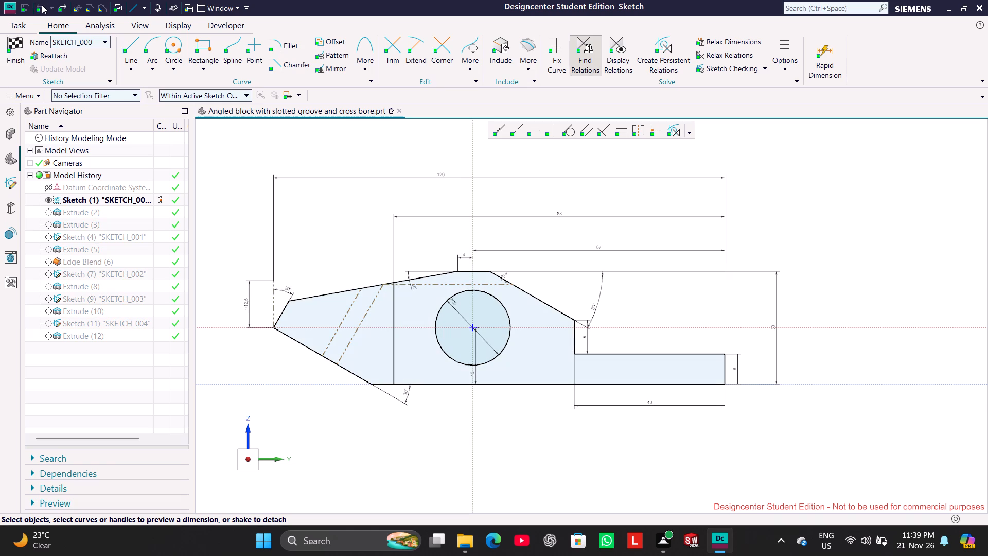
{"action": "left_click", "coordinate": [16, 41]}
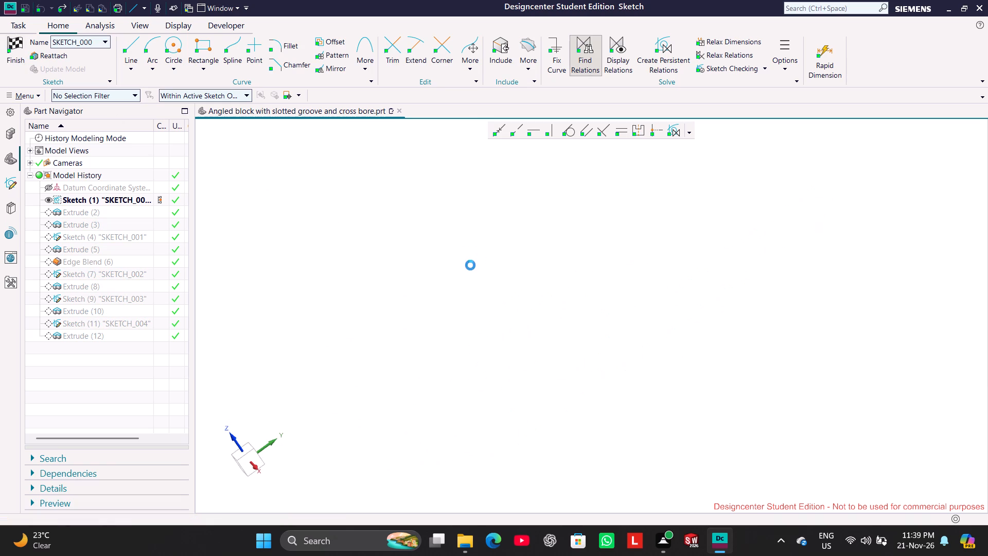
Examine the rebuilt block in isometric view and from other angles, checking the angled end, cross bore and grooves.
{"action": "left_click", "coordinate": [599, 65]}
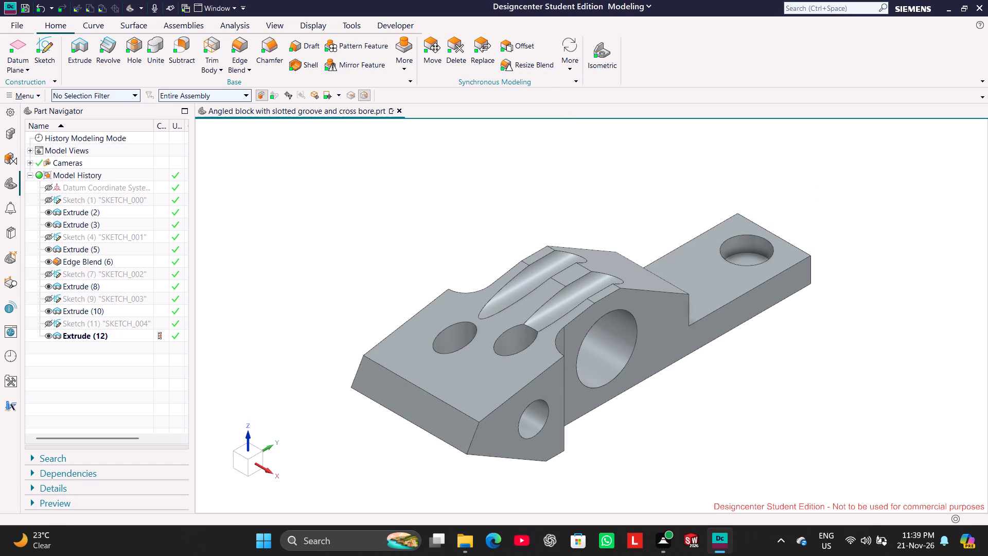
{"action": "middle_click_drag", "start_coordinate": [455, 210], "coordinate": [384, 233]}
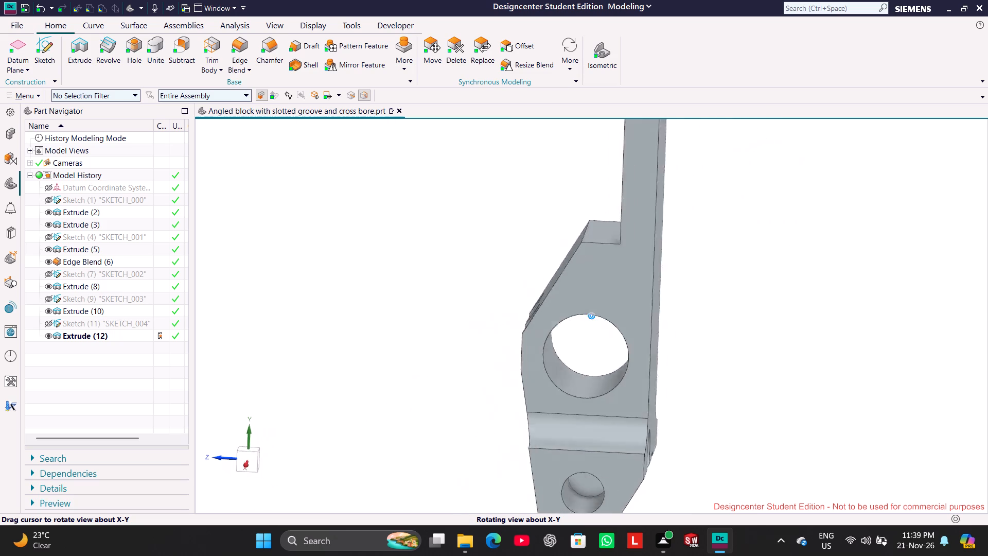
{"action": "middle_click_drag", "start_coordinate": [384, 233], "coordinate": [451, 219]}
{"action": "left_click", "coordinate": [614, 57]}
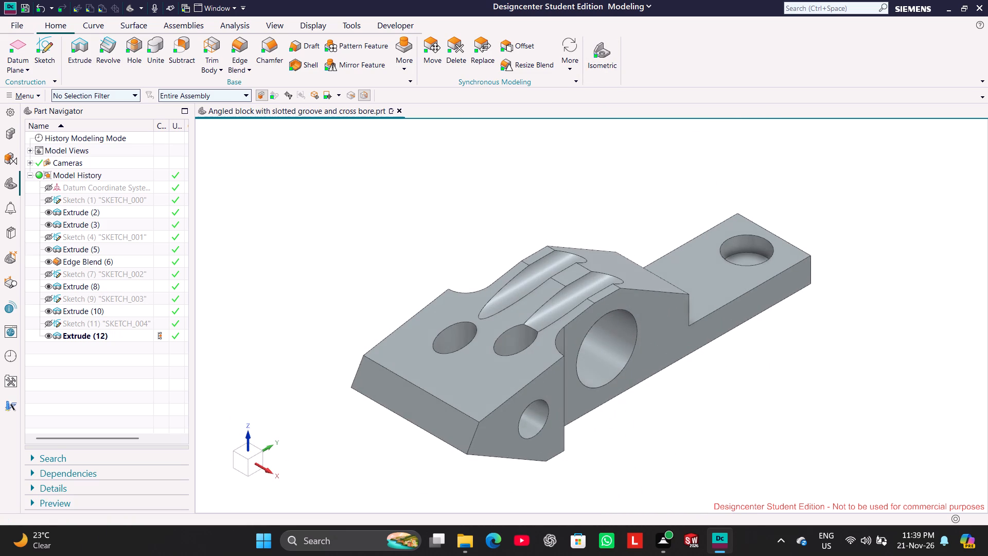
{"action": "middle_click_drag", "start_coordinate": [364, 253], "coordinate": [438, 271]}
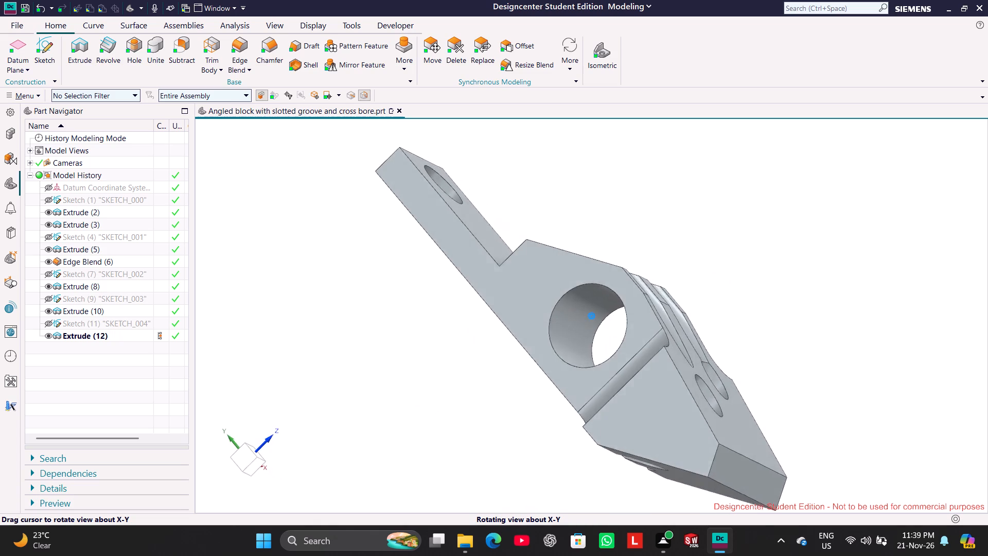
{"action": "middle_click_drag", "start_coordinate": [438, 271], "coordinate": [350, 259]}
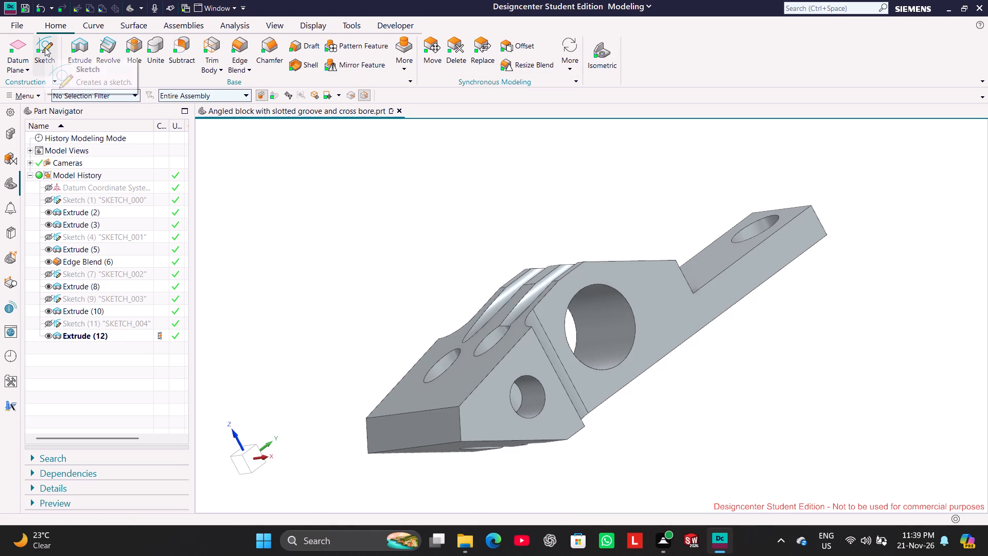
Create a new sketch on the Right principal plane.
{"action": "left_click", "coordinate": [46, 47]}
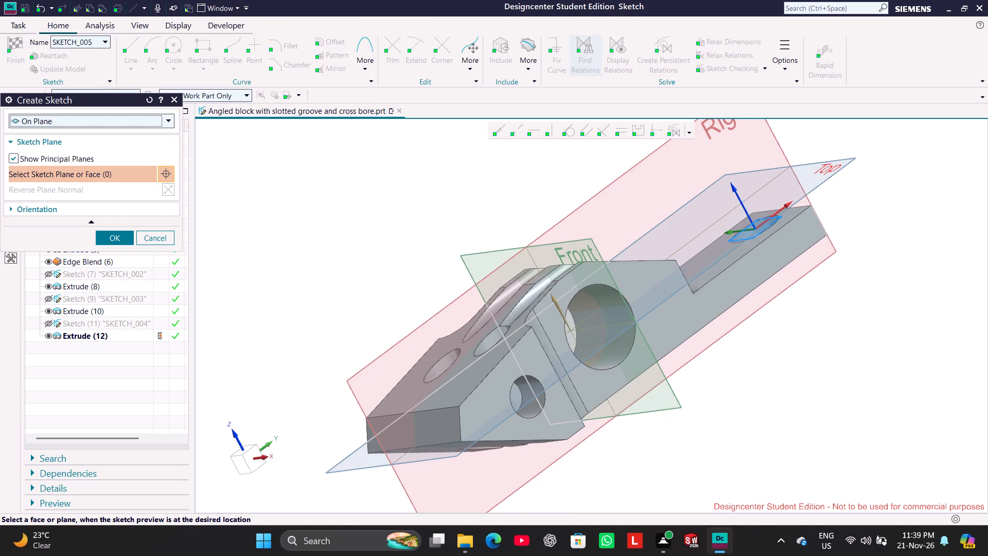
{"action": "left_click", "coordinate": [611, 181]}
{"action": "left_click", "coordinate": [126, 234]}
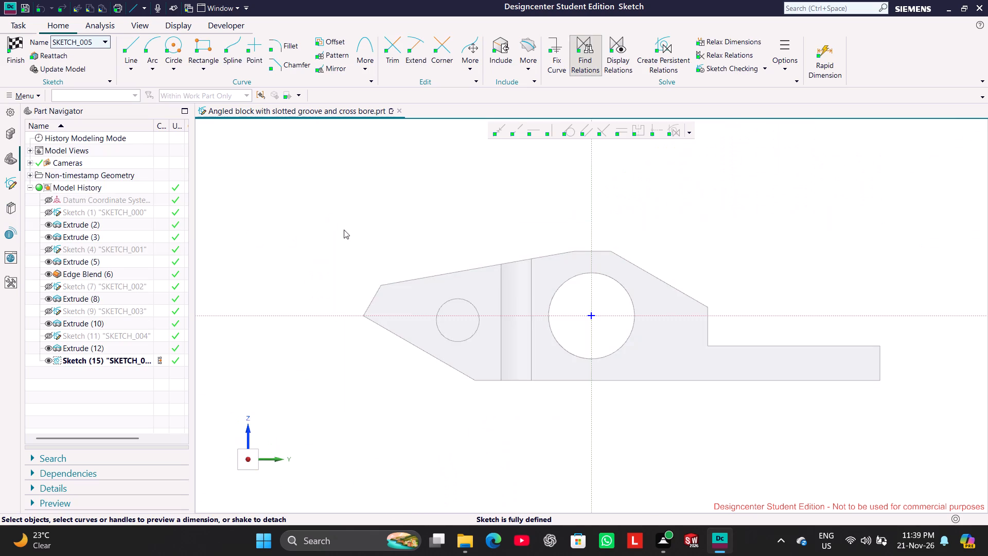
{"action": "left_click", "coordinate": [291, 227]}
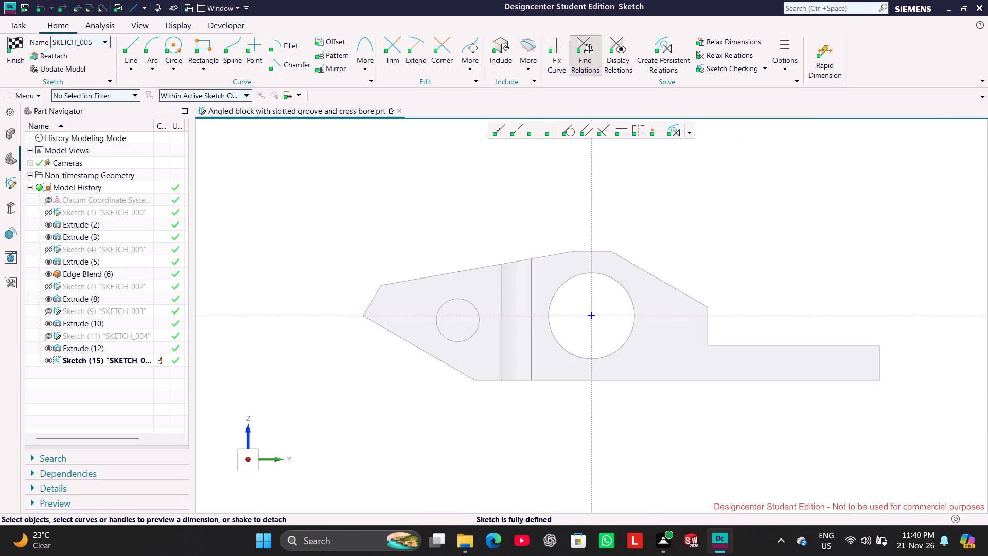
From the opposite side of the block, sketch a 10 mm diameter circle between the vertical groove and the pointed end.
{"action": "middle_click_drag", "start_coordinate": [377, 382], "coordinate": [391, 382]}
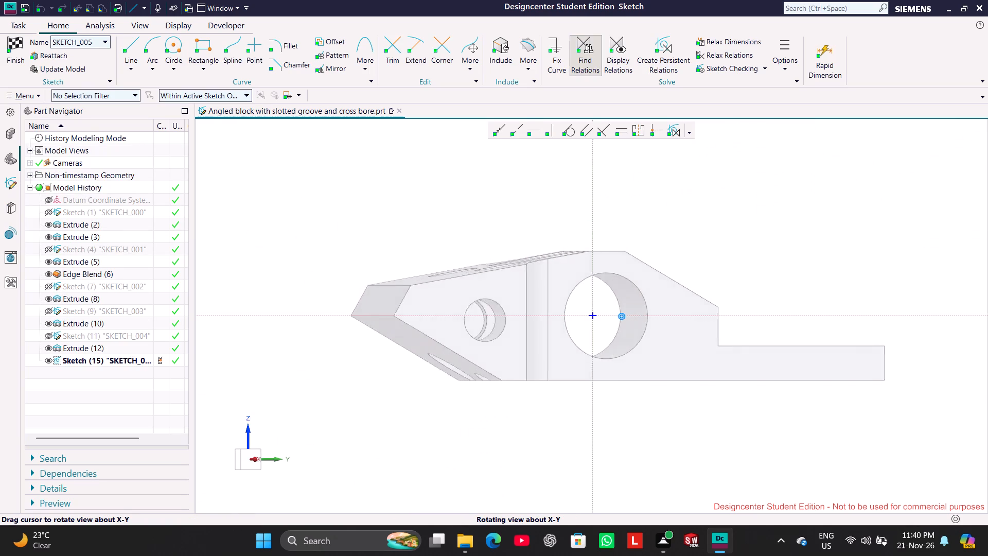
{"action": "middle_click_drag", "start_coordinate": [391, 382], "coordinate": [502, 396]}
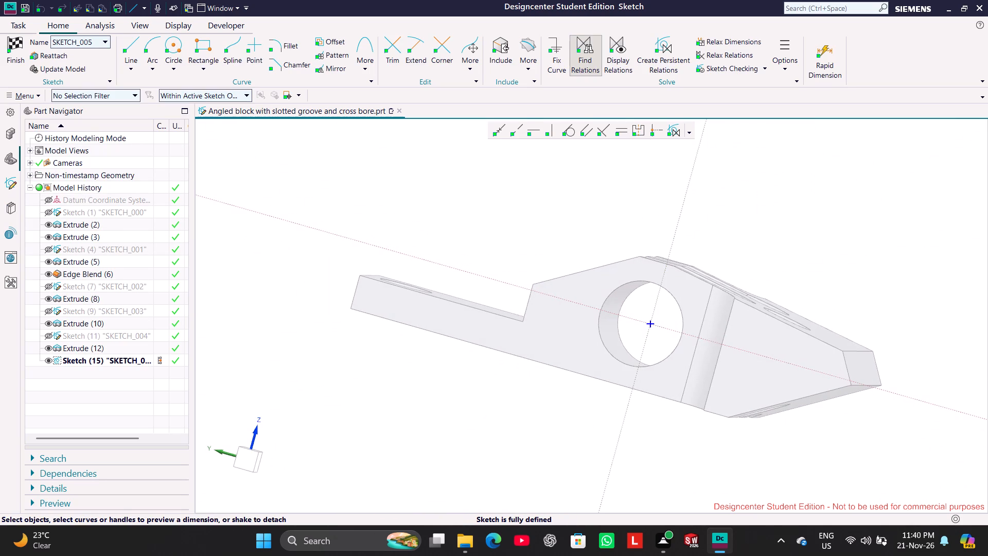
{"action": "left_click", "coordinate": [254, 461]}
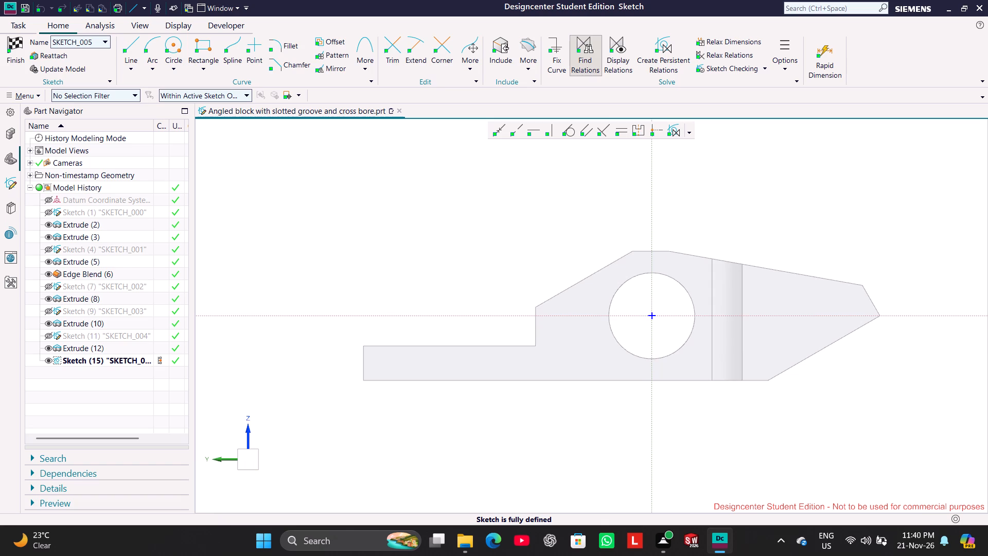
{"action": "scroll", "coordinate": [897, 250], "scroll_direction": "up", "scroll_amount": 2}
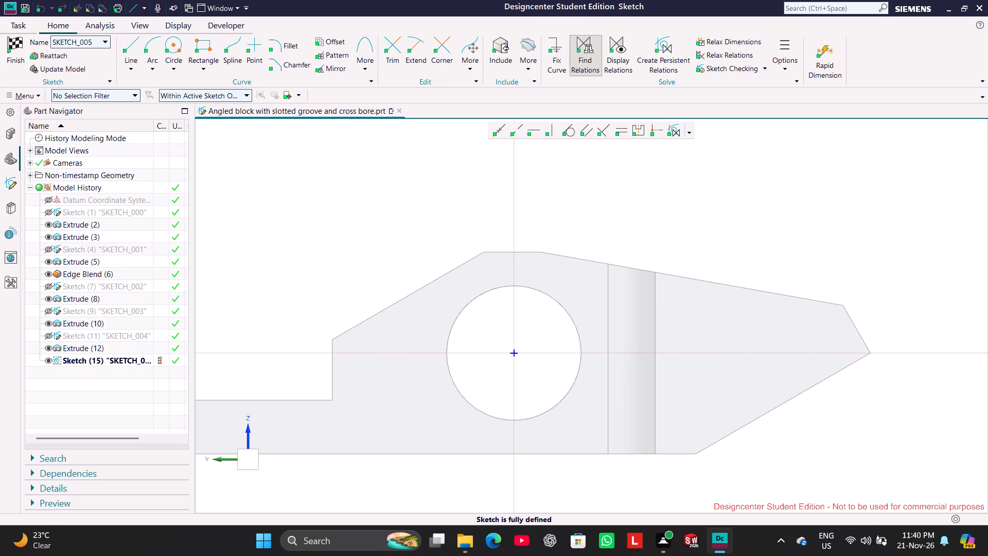
{"action": "left_click", "coordinate": [171, 46]}
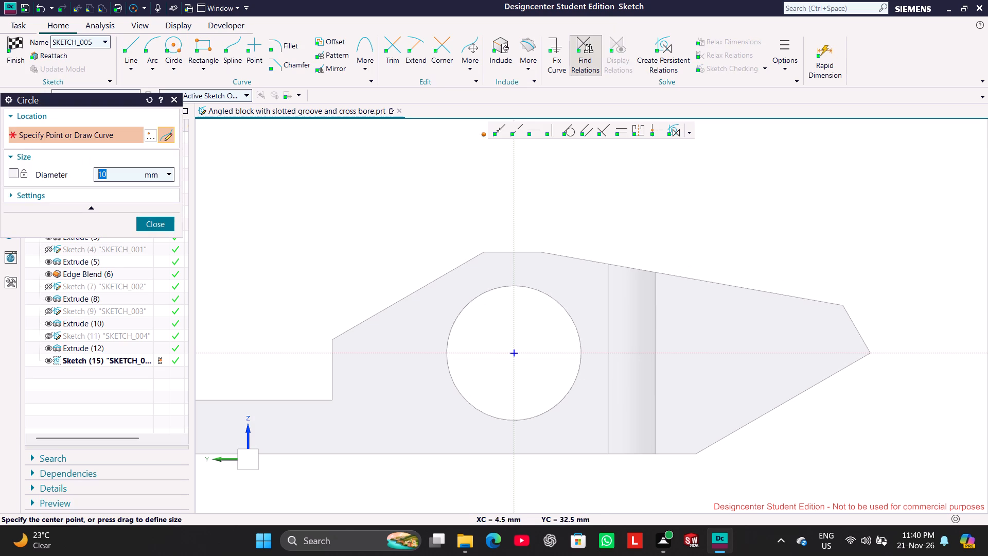
{"action": "left_click", "coordinate": [760, 328]}
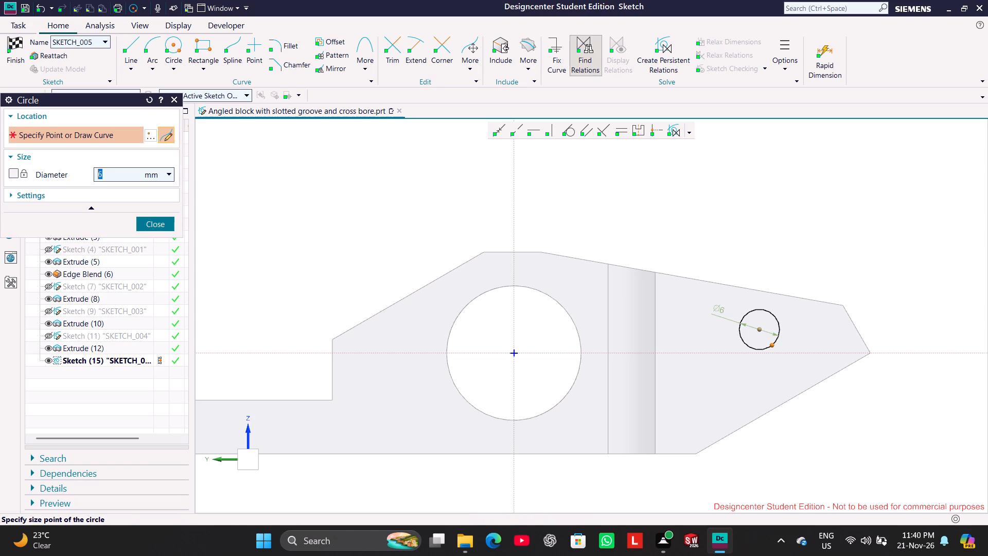
{"action": "type", "text": "10"}
{"action": "key", "text": "Return"}
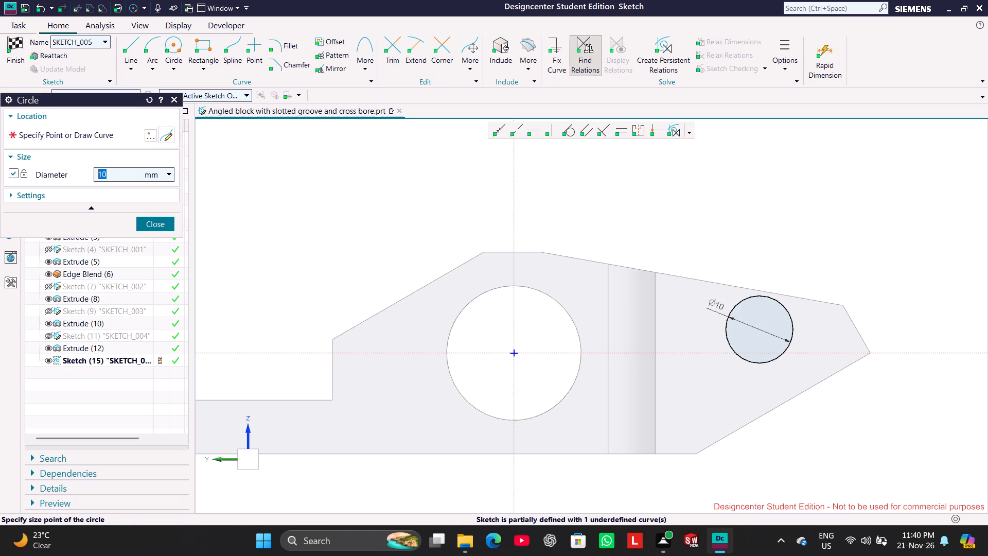
{"action": "left_click", "coordinate": [166, 224]}
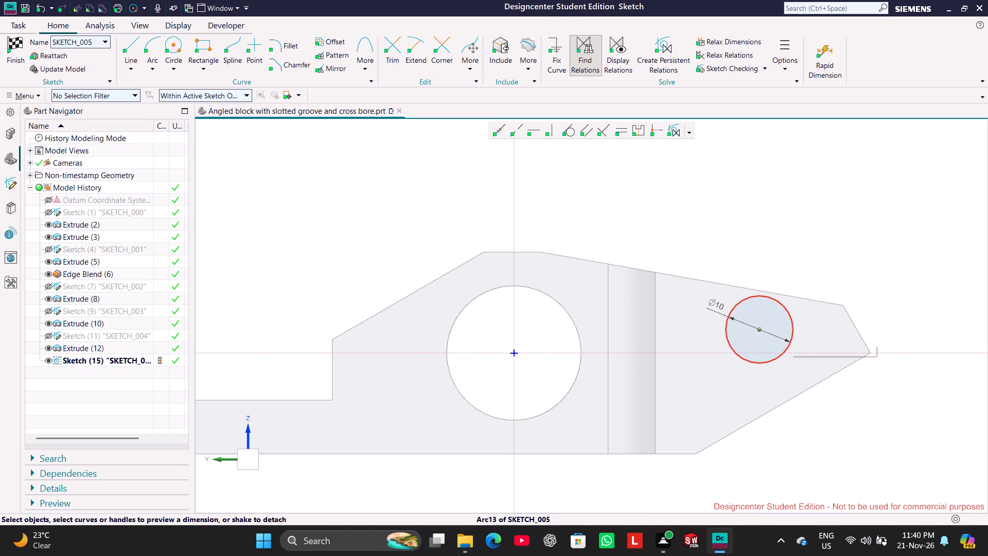
Move the 10 mm circle closer to the horizontal axis and the pointed end, and finish the sketch.
{"action": "left_click_drag", "start_coordinate": [789, 329], "coordinate": [804, 339]}
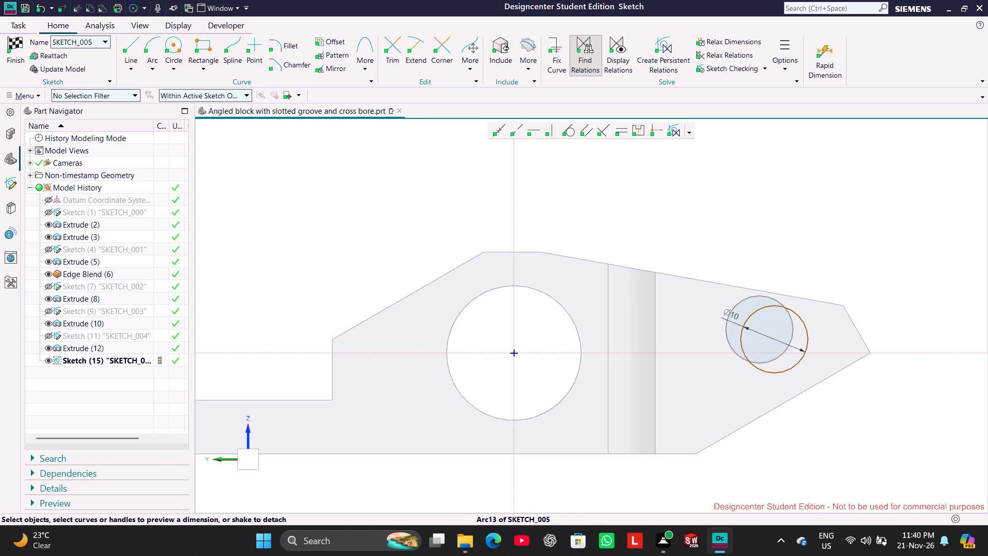
{"action": "left_click_drag", "start_coordinate": [804, 339], "coordinate": [805, 339]}
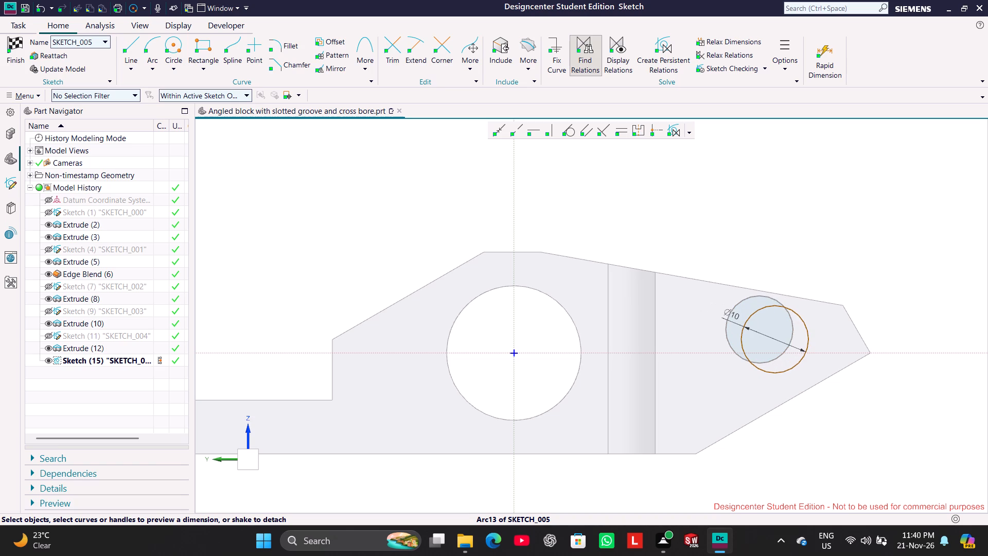
{"action": "left_click_drag", "start_coordinate": [805, 339], "coordinate": [804, 341]}
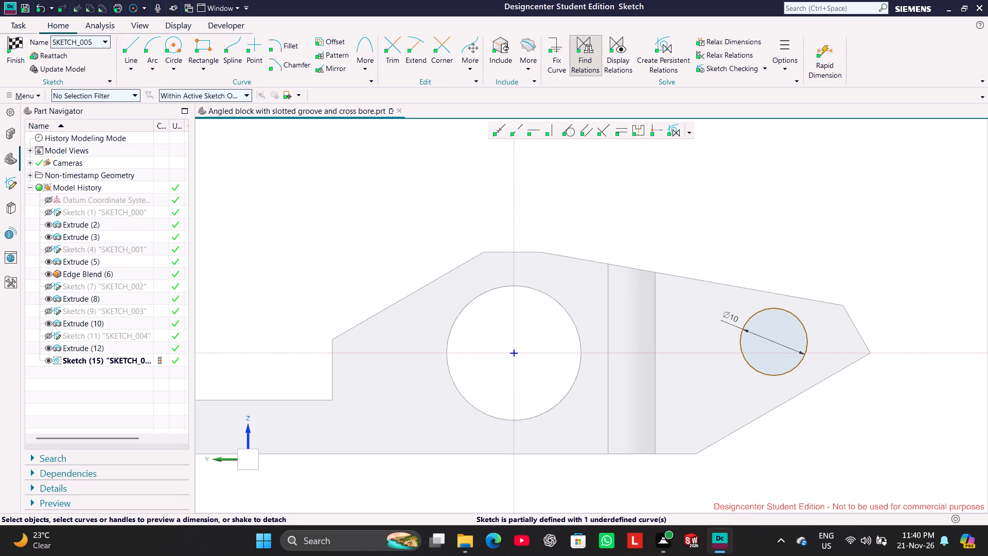
{"action": "left_click", "coordinate": [8, 52]}
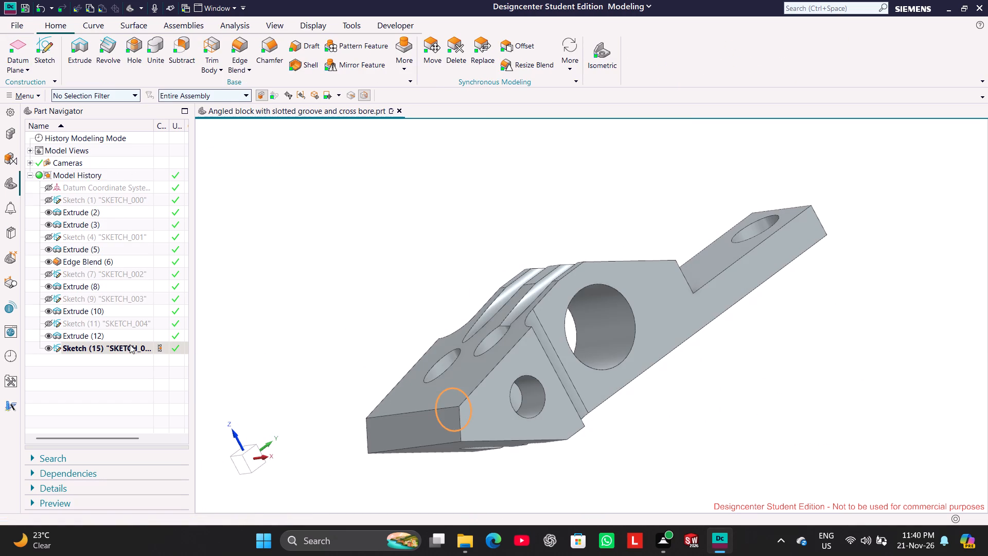
Extrude the new circle in the reversed direction from 19 mm to 0 mm, subtracting it from the block.
{"action": "right_click", "coordinate": [130, 344]}
{"action": "left_click", "coordinate": [169, 358]}
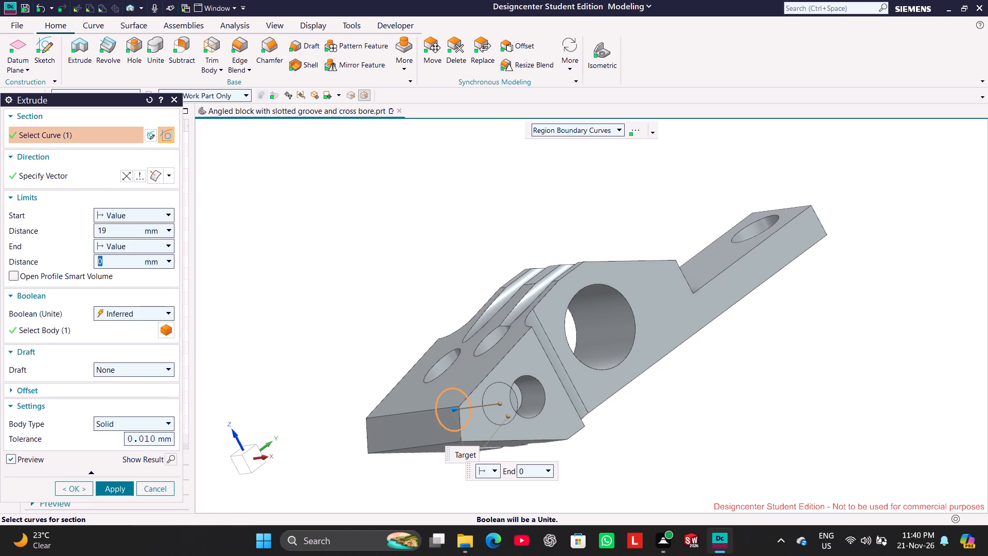
{"action": "middle_click_drag", "start_coordinate": [297, 310], "coordinate": [339, 315]}
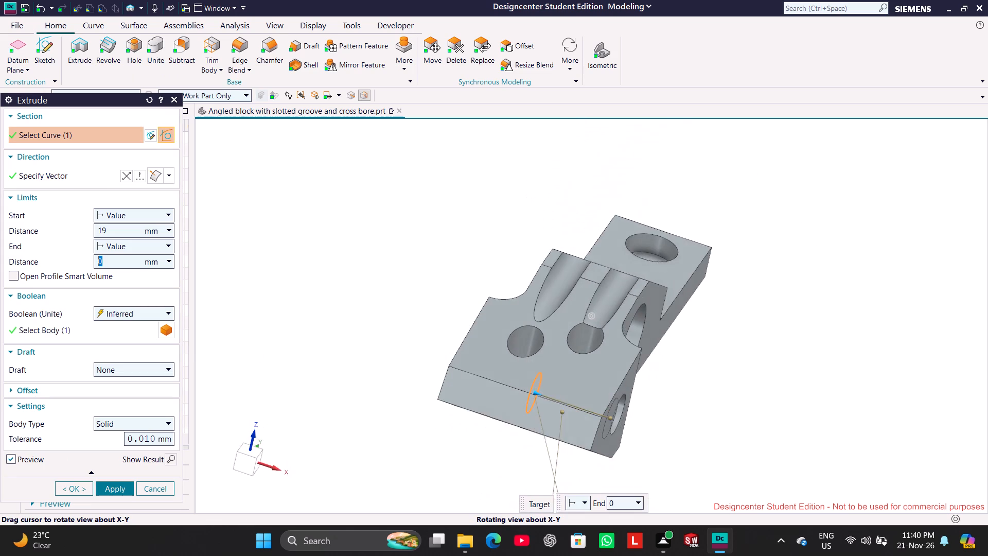
{"action": "middle_click_drag", "start_coordinate": [339, 315], "coordinate": [339, 316]}
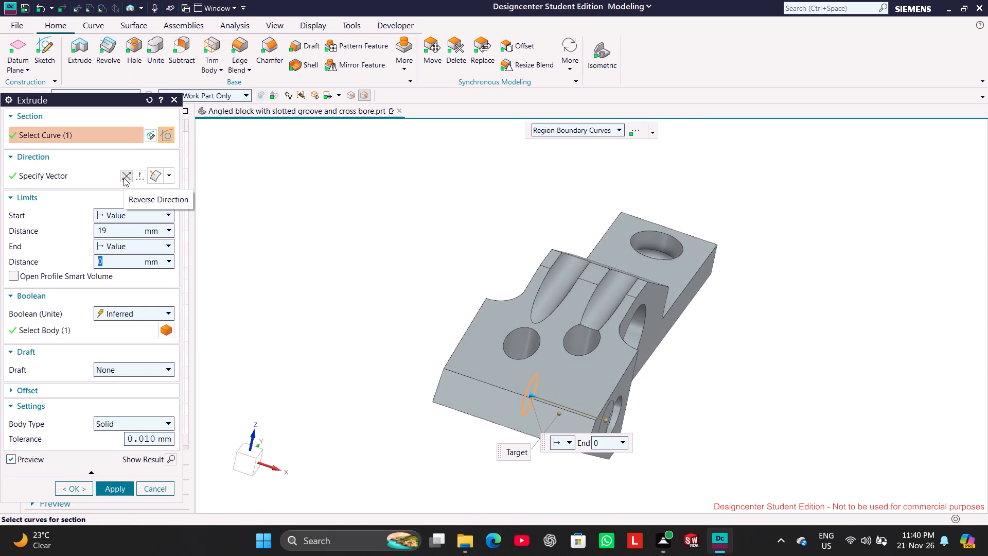
{"action": "left_click", "coordinate": [123, 178]}
{"action": "middle_click_drag", "start_coordinate": [318, 306], "coordinate": [306, 322]}
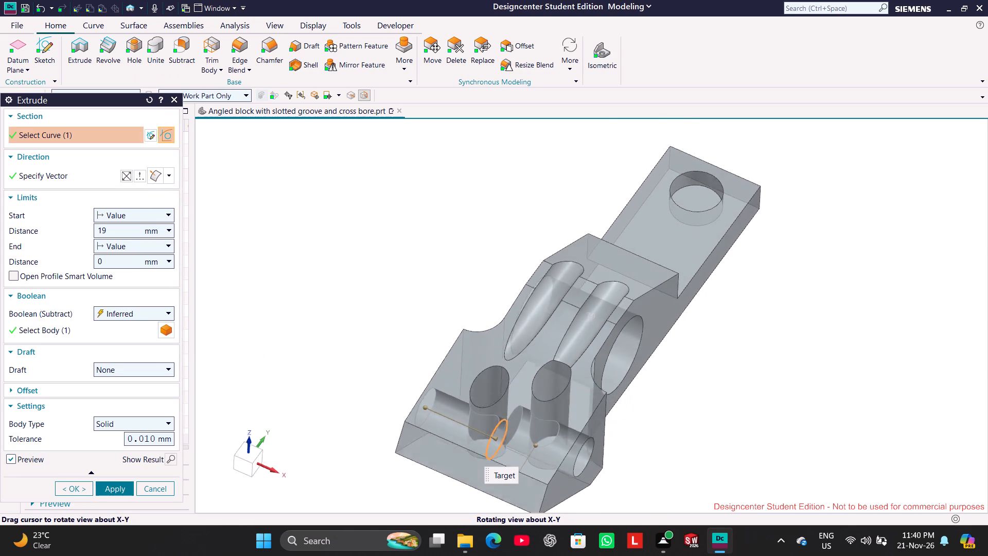
{"action": "middle_click_drag", "start_coordinate": [306, 322], "coordinate": [303, 323]}
{"action": "left_click", "coordinate": [117, 488]}
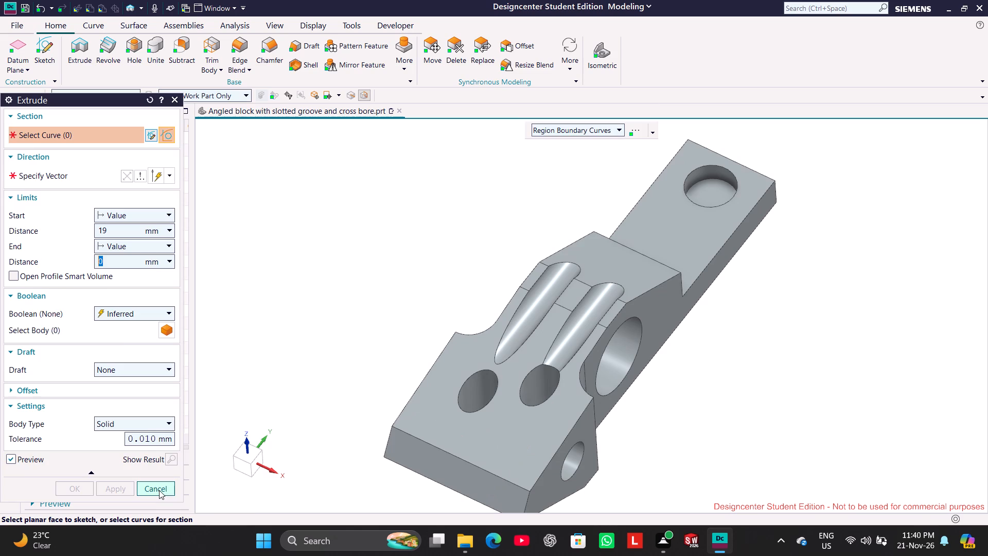
{"action": "left_click", "coordinate": [159, 490]}
Check the cut block, reopen the new circle's sketch with rollback, and shift the 10 mm circle slightly toward the large bore.
{"action": "left_click", "coordinate": [597, 61]}
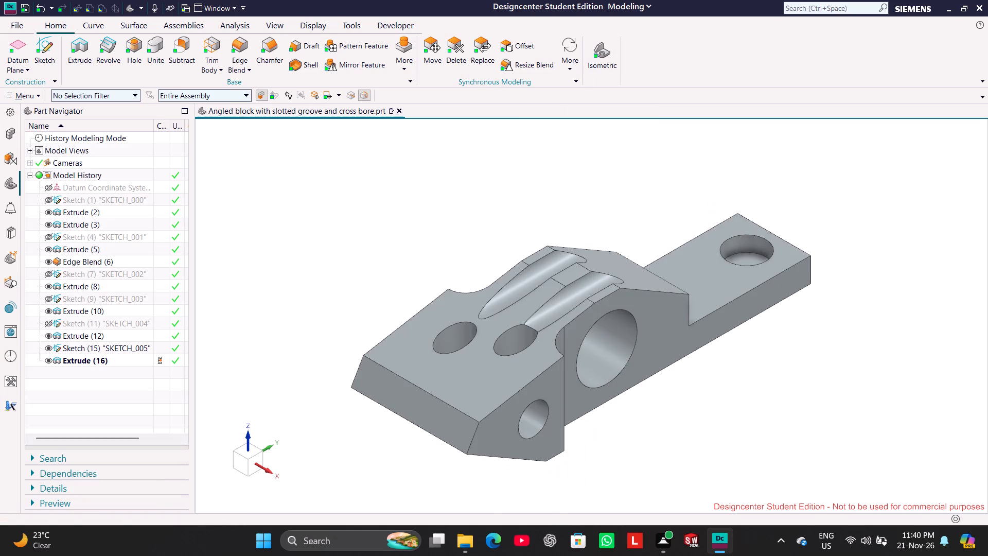
{"action": "middle_click_drag", "start_coordinate": [320, 260], "coordinate": [340, 300]}
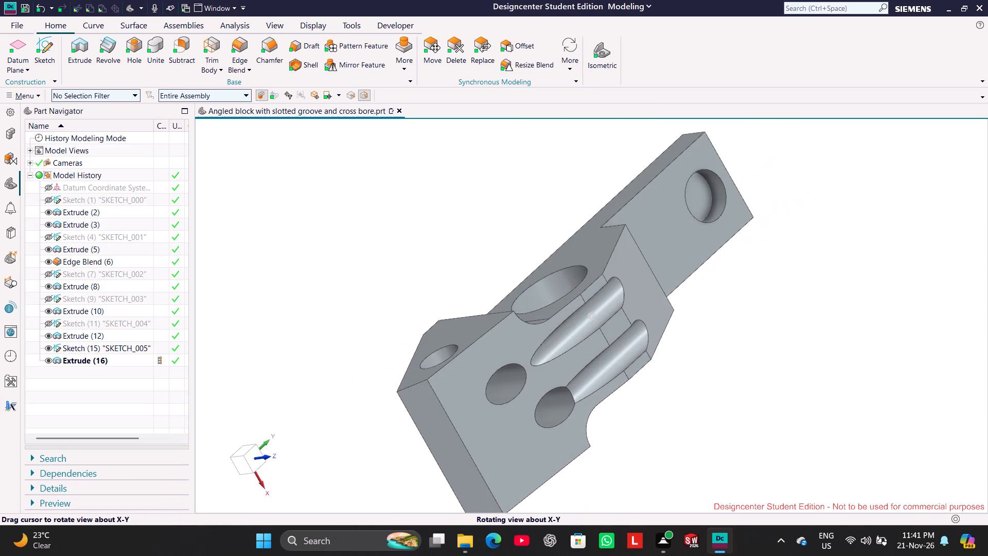
{"action": "middle_click_drag", "start_coordinate": [340, 300], "coordinate": [321, 300]}
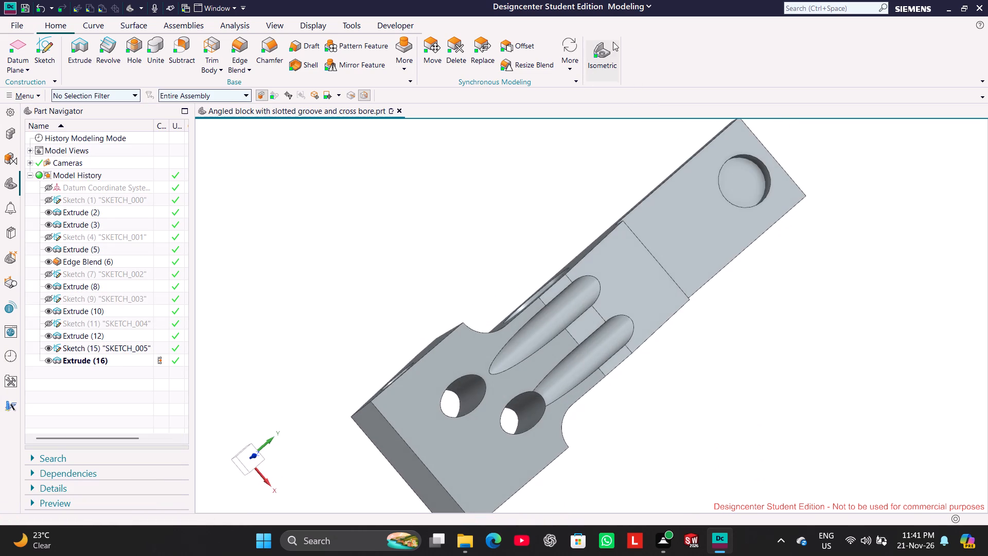
{"action": "left_click", "coordinate": [611, 46]}
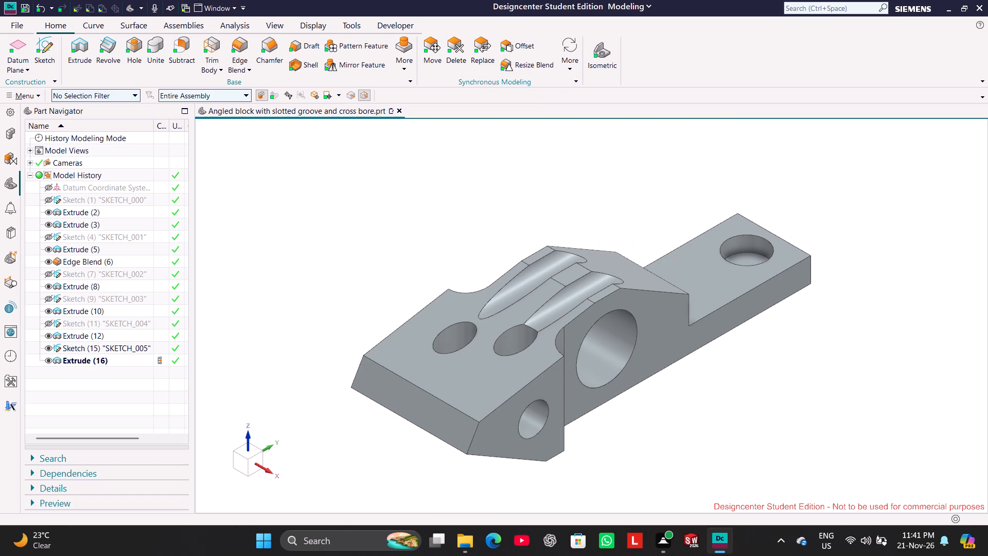
{"action": "right_click", "coordinate": [120, 351]}
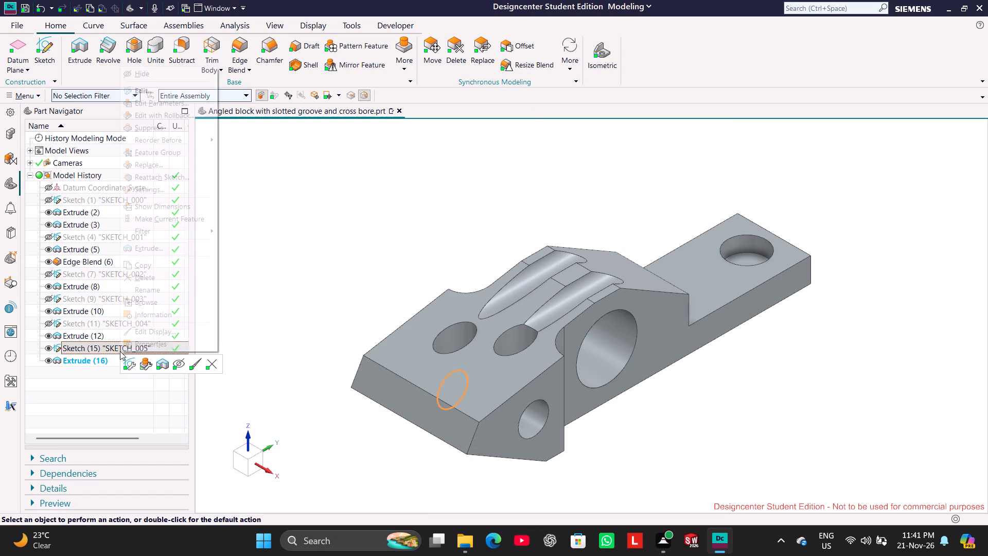
{"action": "left_click", "coordinate": [150, 364]}
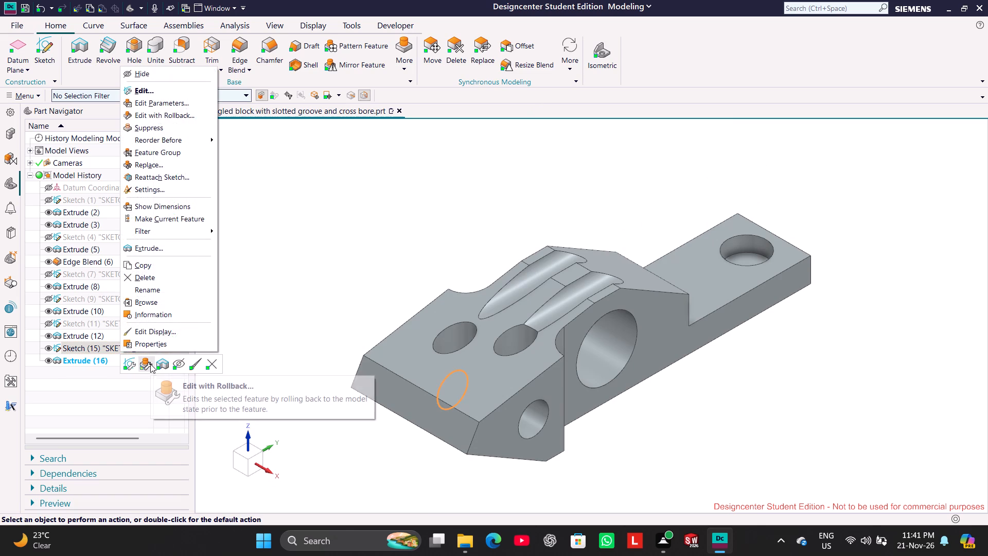
{"action": "scroll", "coordinate": [420, 335], "scroll_direction": "down", "scroll_amount": 4}
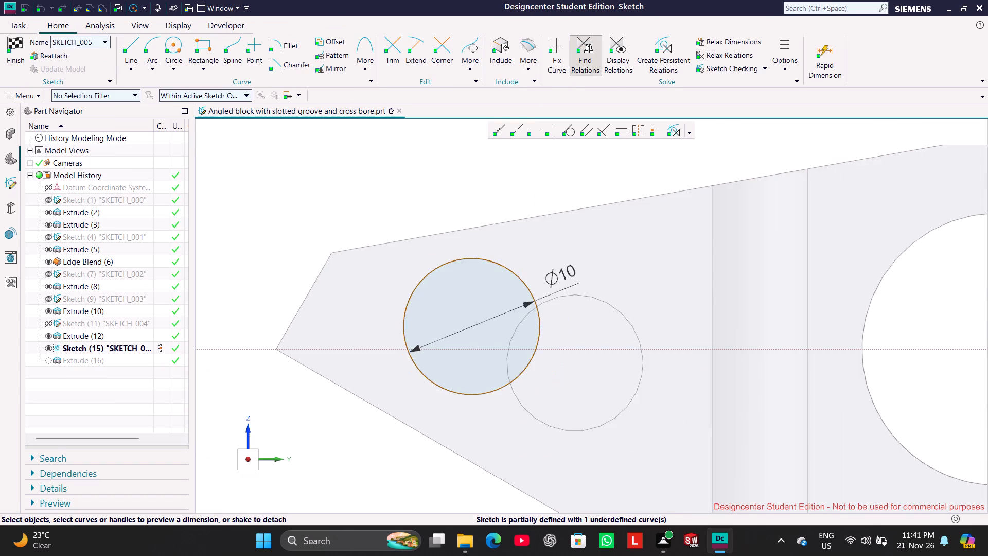
{"action": "scroll", "coordinate": [426, 333], "scroll_direction": "down", "scroll_amount": 2}
{"action": "left_click_drag", "start_coordinate": [482, 298], "coordinate": [492, 294]}
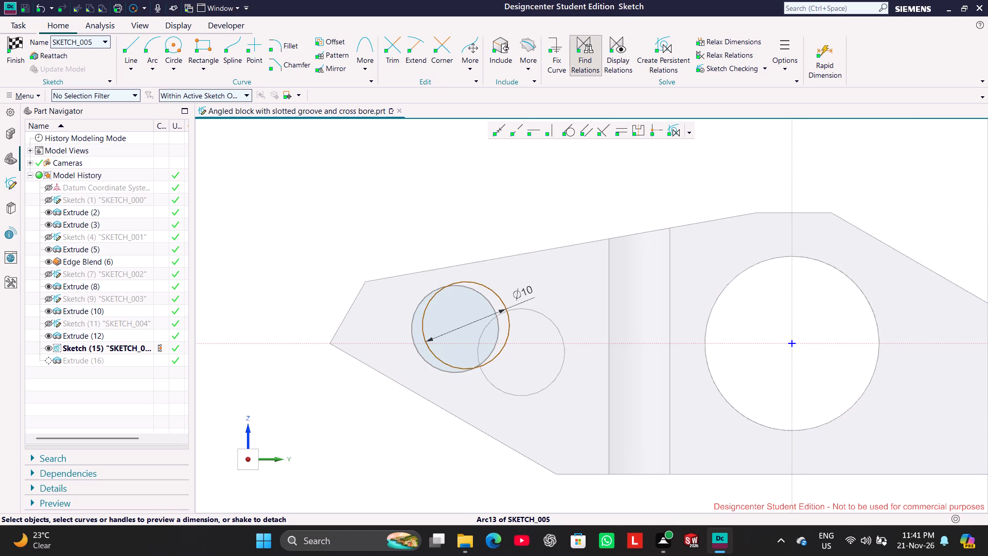
{"action": "left_click_drag", "start_coordinate": [492, 294], "coordinate": [495, 302]}
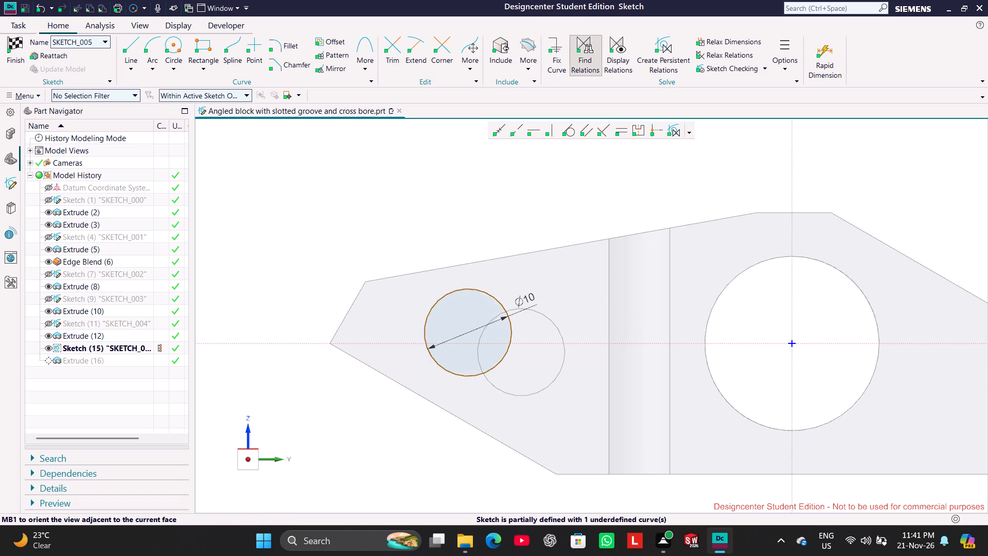
View the sketch from the opposite side and show the earlier hole sketch SKETCH_004 as a reference near the 10 mm circle.
{"action": "middle_click_drag", "start_coordinate": [306, 442], "coordinate": [419, 446]}
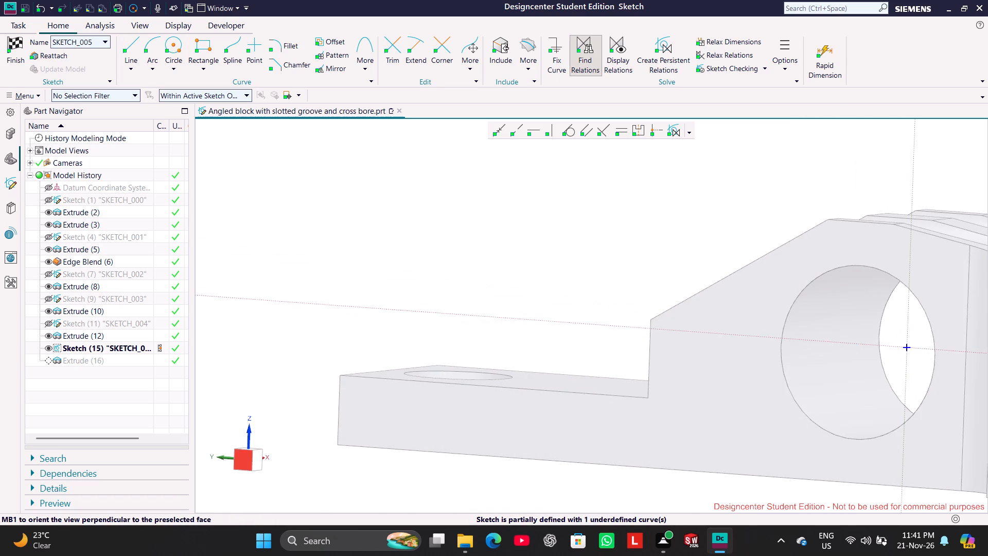
{"action": "left_click", "coordinate": [250, 456]}
{"action": "scroll", "coordinate": [849, 377], "scroll_direction": "up", "scroll_amount": 2}
{"action": "scroll", "coordinate": [887, 371], "scroll_direction": "down", "scroll_amount": 7}
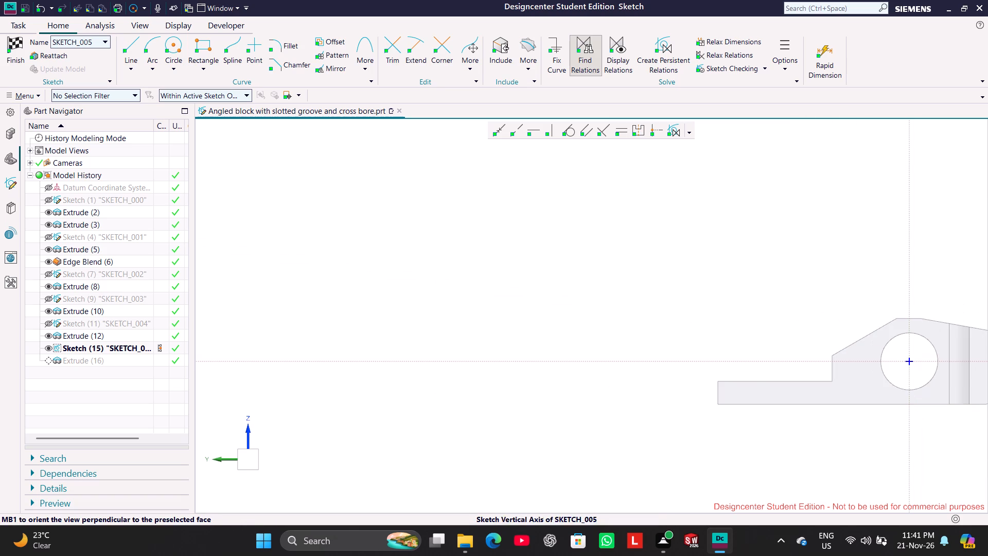
{"action": "scroll", "coordinate": [817, 294], "scroll_direction": "down", "scroll_amount": 1}
{"action": "scroll", "coordinate": [987, 323], "scroll_direction": "down", "scroll_amount": 3}
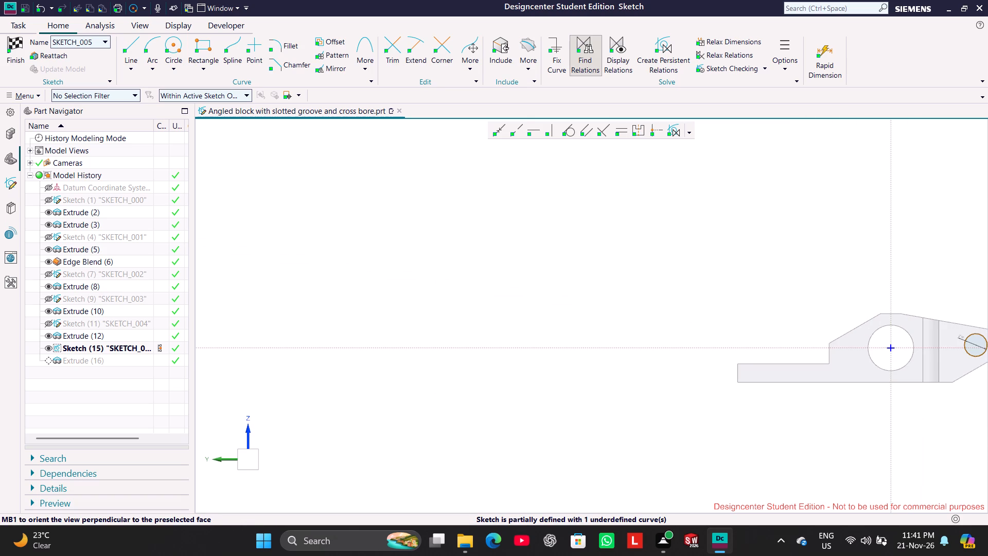
{"action": "scroll", "coordinate": [987, 377], "scroll_direction": "up", "scroll_amount": 2}
{"action": "scroll", "coordinate": [971, 293], "scroll_direction": "up", "scroll_amount": 3}
{"action": "scroll", "coordinate": [965, 325], "scroll_direction": "down", "scroll_amount": 2}
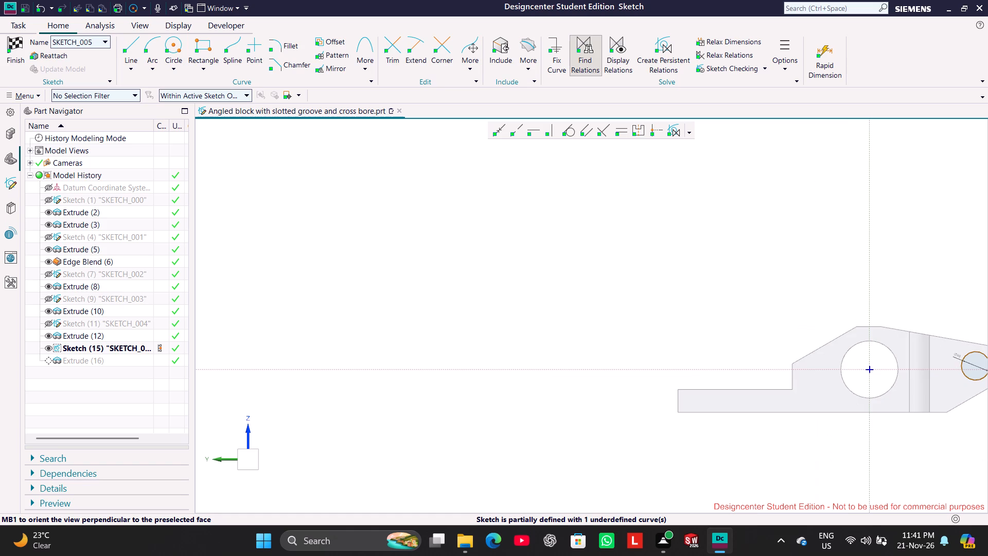
{"action": "middle_click_drag", "start_coordinate": [983, 299], "coordinate": [843, 333], "text": "shift"}
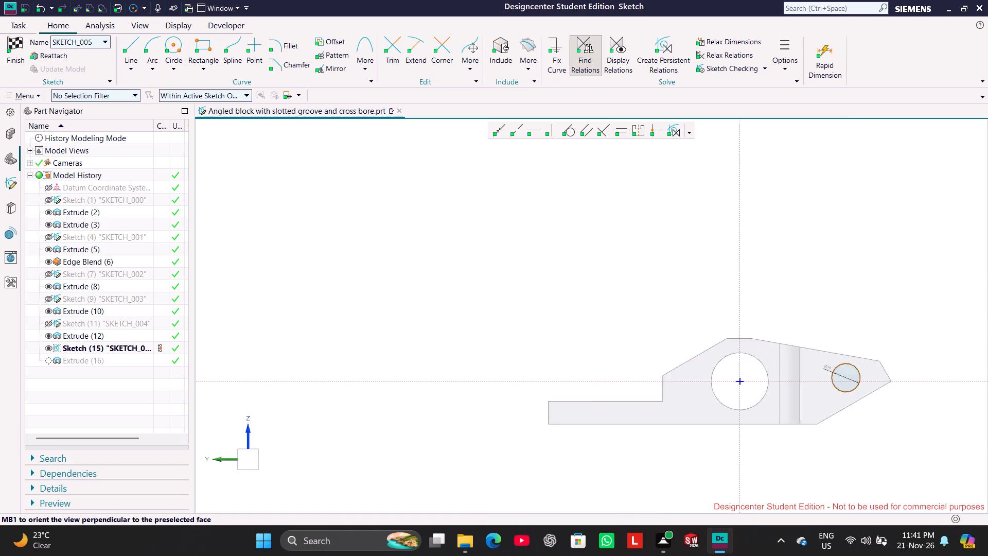
{"action": "middle_click_drag", "start_coordinate": [843, 333], "coordinate": [662, 344], "text": "shift"}
{"action": "scroll", "coordinate": [690, 303], "scroll_direction": "up", "scroll_amount": 1}
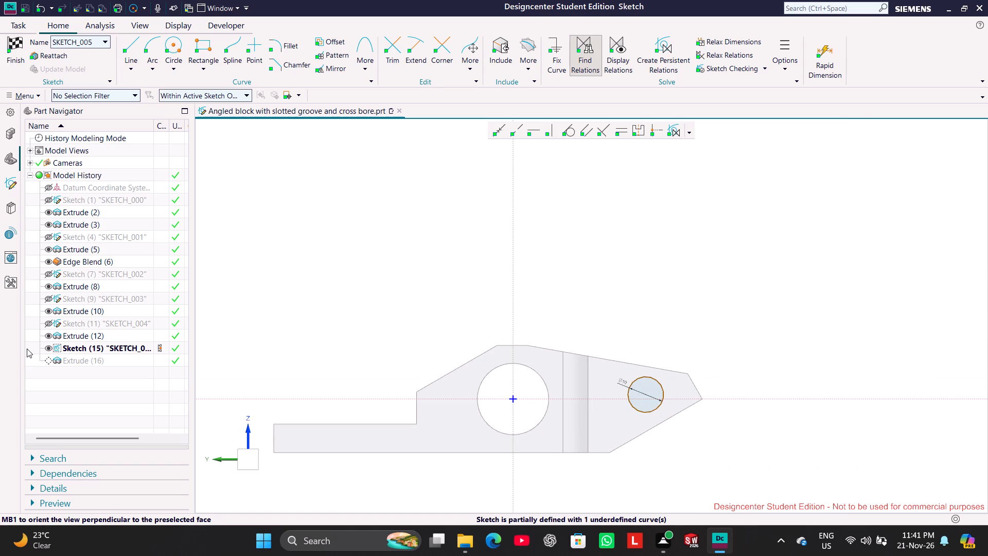
{"action": "left_click", "coordinate": [48, 326]}
{"action": "scroll", "coordinate": [721, 430], "scroll_direction": "up", "scroll_amount": 2}
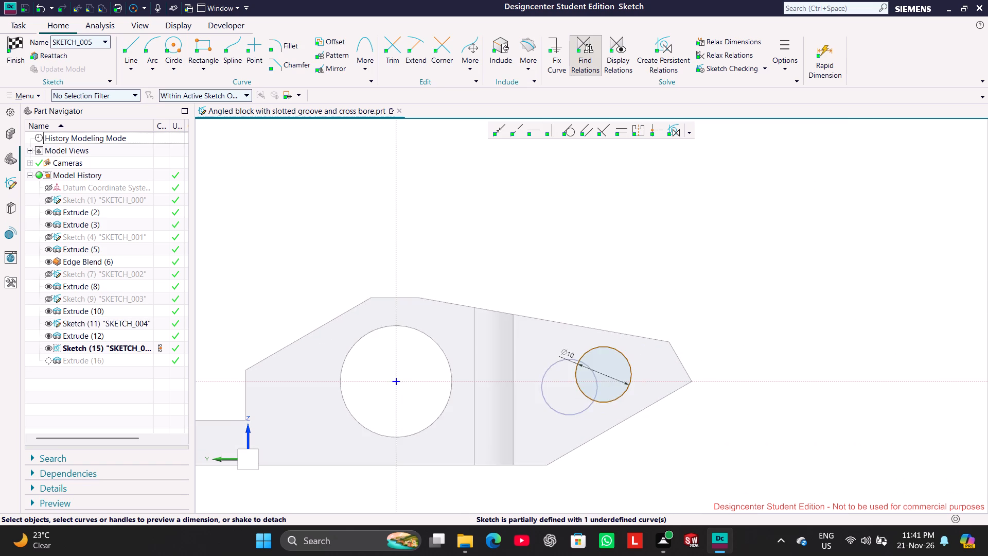
{"action": "scroll", "coordinate": [720, 428], "scroll_direction": "up", "scroll_amount": 2}
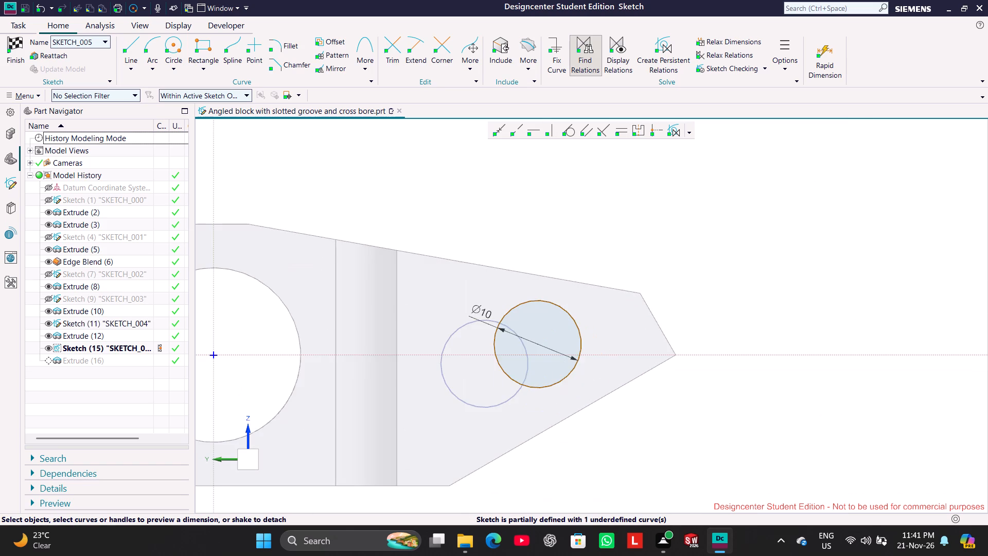
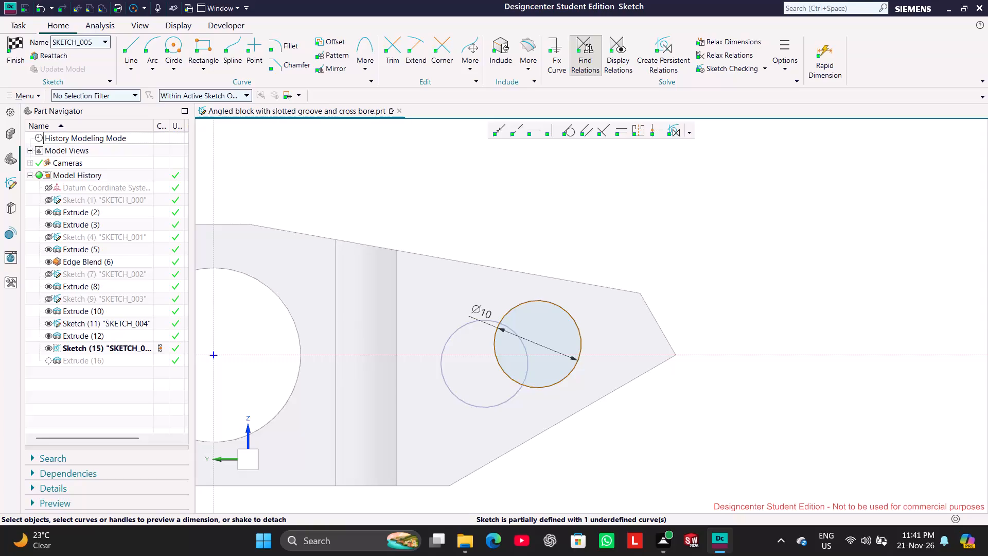
Nudge the 10 mm circle slightly toward the pointed end and the upper sloping edge, and finish the sketch.
{"action": "left_click", "coordinate": [575, 318]}
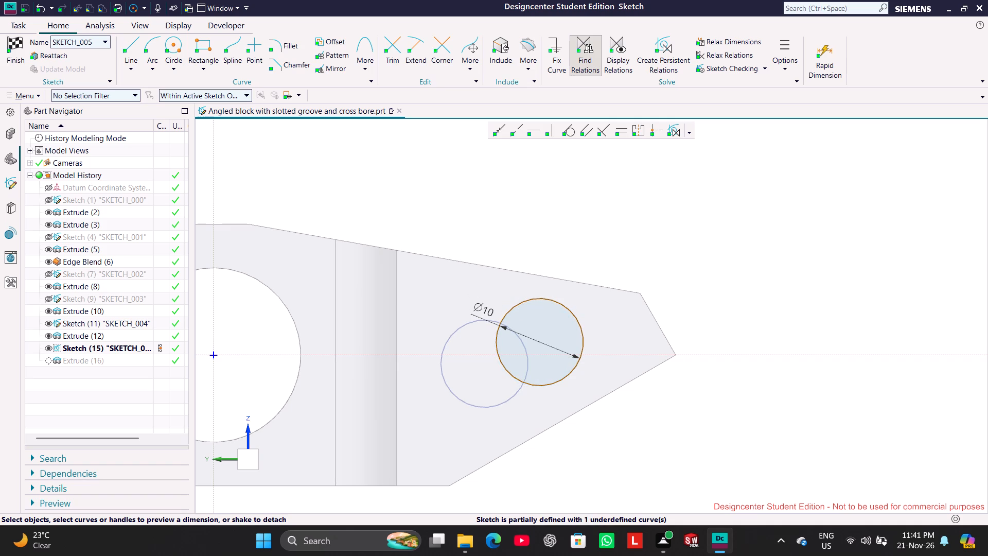
{"action": "left_click", "coordinate": [583, 322]}
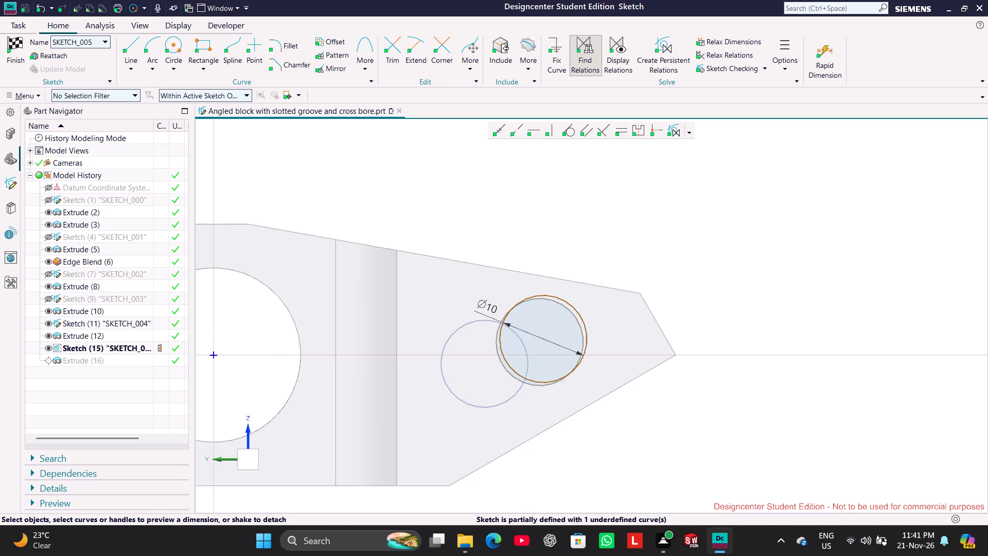
{"action": "left_click", "coordinate": [8, 54]}
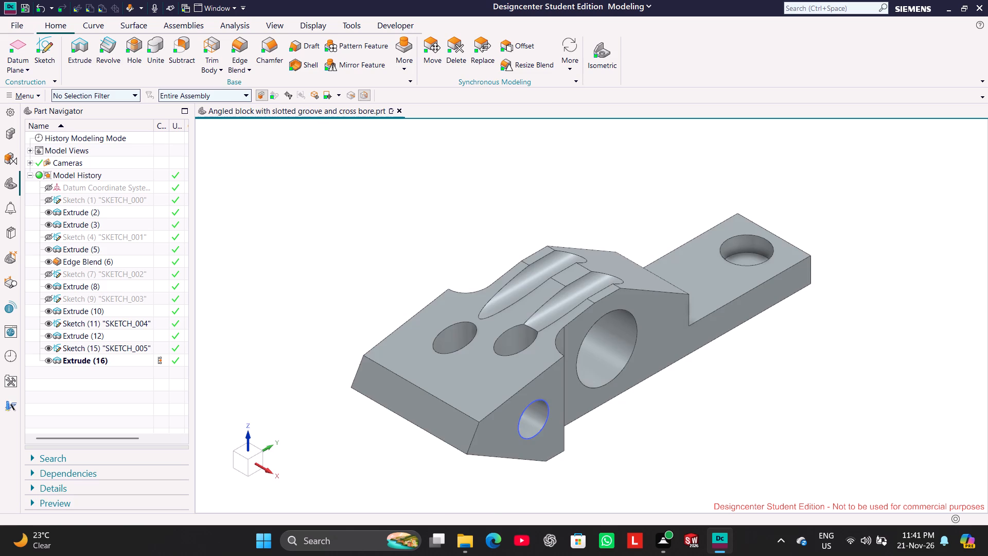
Examine the block's side hole, top holes and cross bore from several angles and return to the isometric view.
{"action": "middle_click_drag", "start_coordinate": [352, 293], "coordinate": [334, 329]}
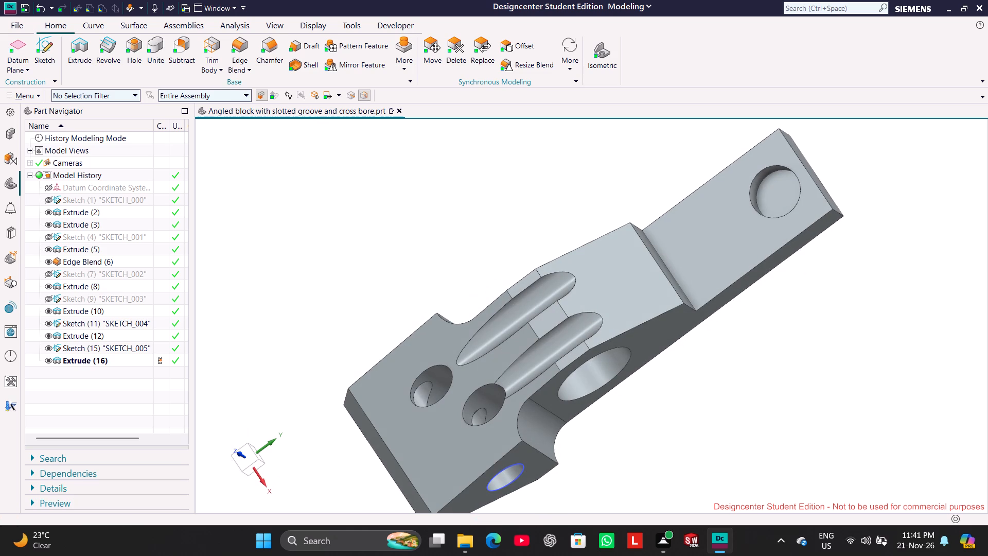
{"action": "left_click", "coordinate": [599, 67]}
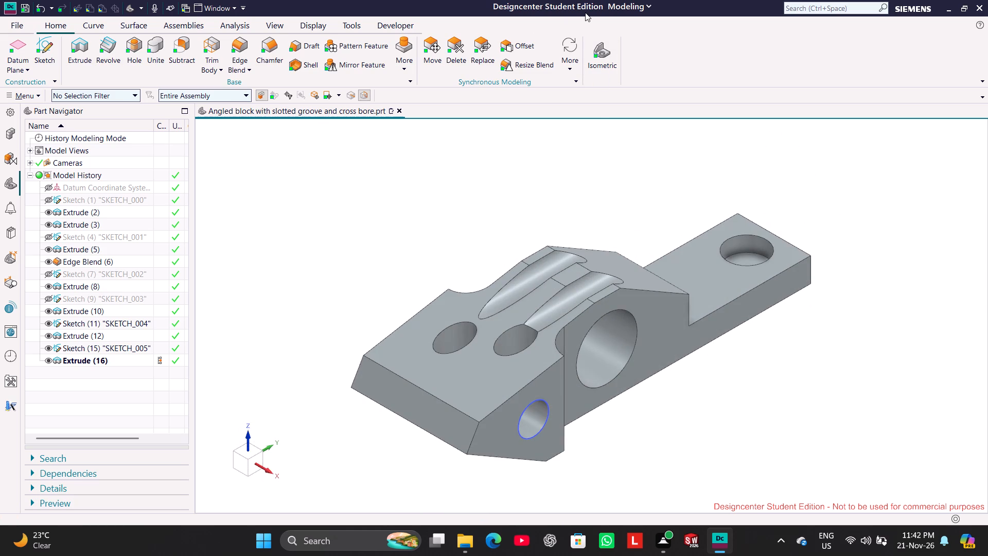
{"action": "middle_click_drag", "start_coordinate": [394, 241], "coordinate": [386, 269]}
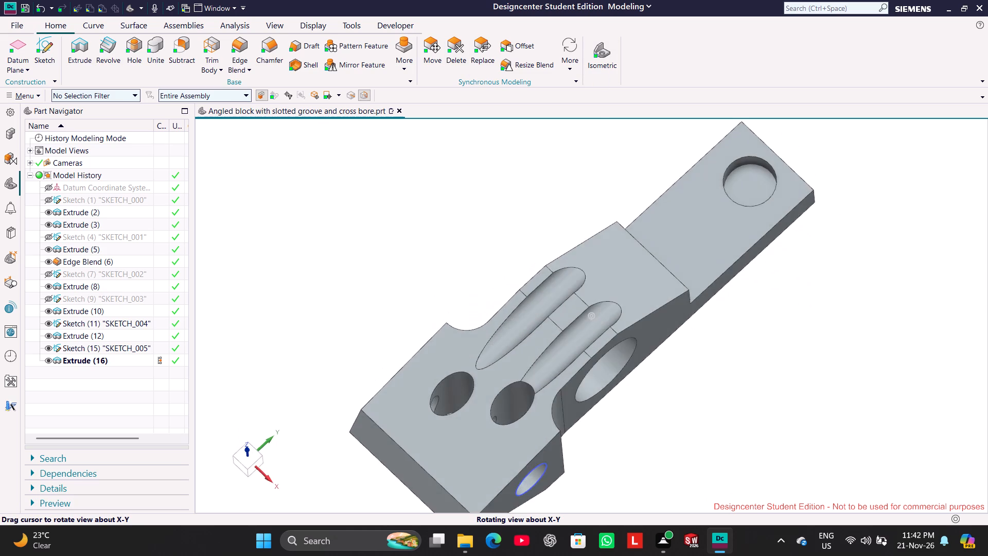
{"action": "middle_click_drag", "start_coordinate": [386, 269], "coordinate": [372, 263]}
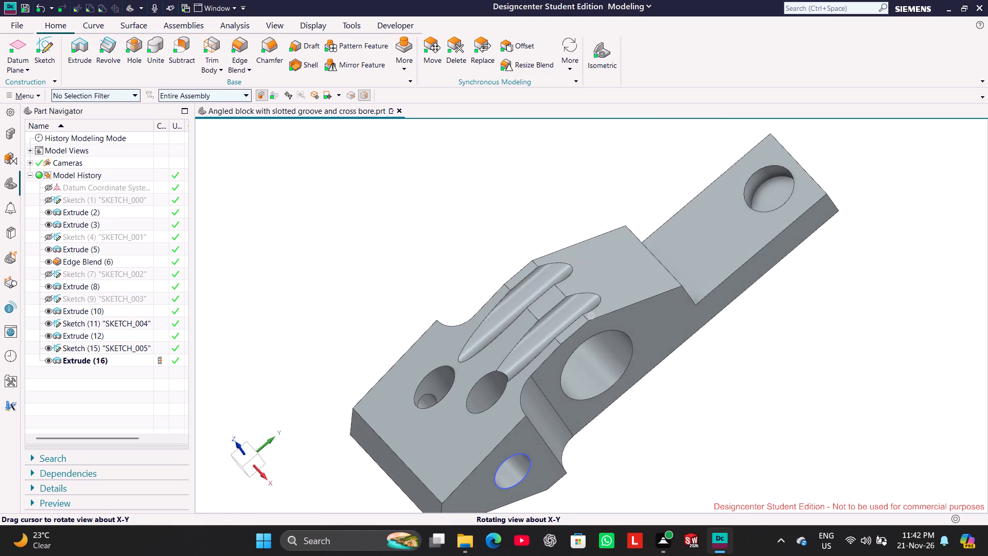
{"action": "middle_click_drag", "start_coordinate": [372, 263], "coordinate": [387, 252]}
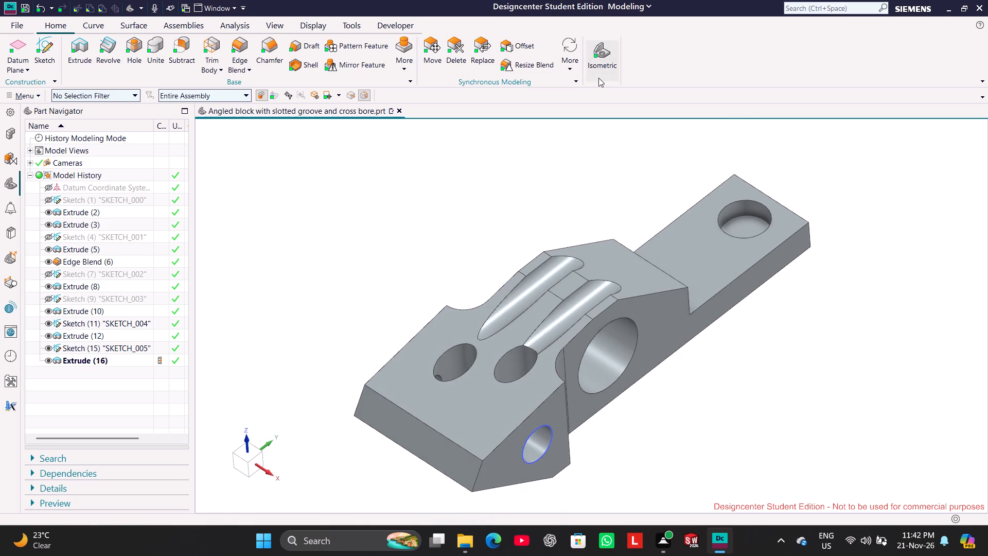
{"action": "left_click", "coordinate": [601, 65]}
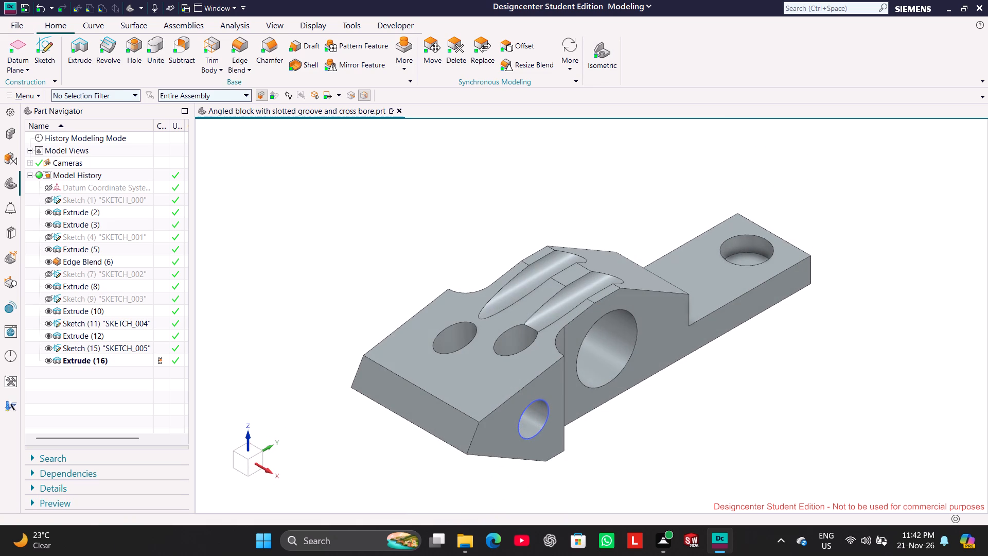
Reopen the new circle's sketch SKETCH_005 with rollback and view its plane from the opposite side.
{"action": "right_click", "coordinate": [139, 344]}
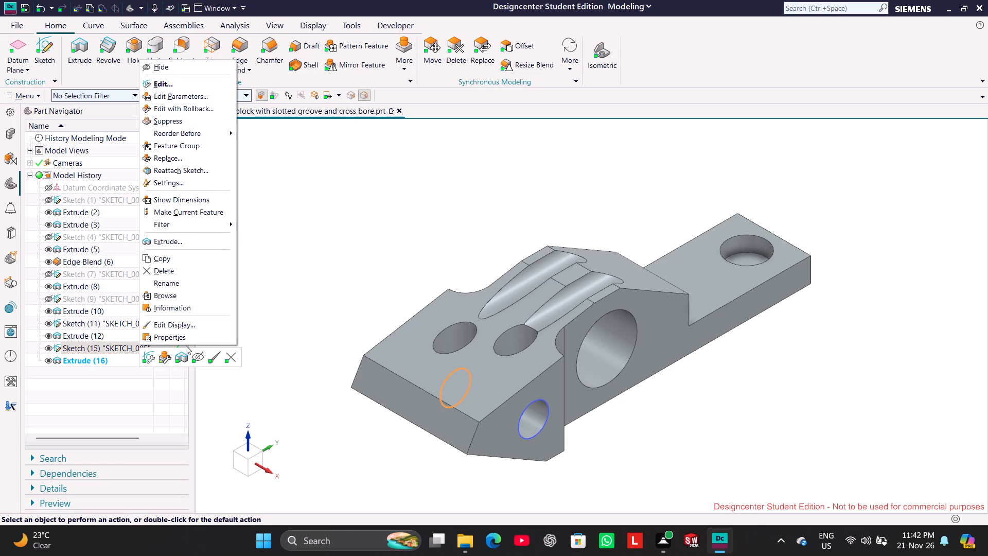
{"action": "left_click", "coordinate": [169, 356]}
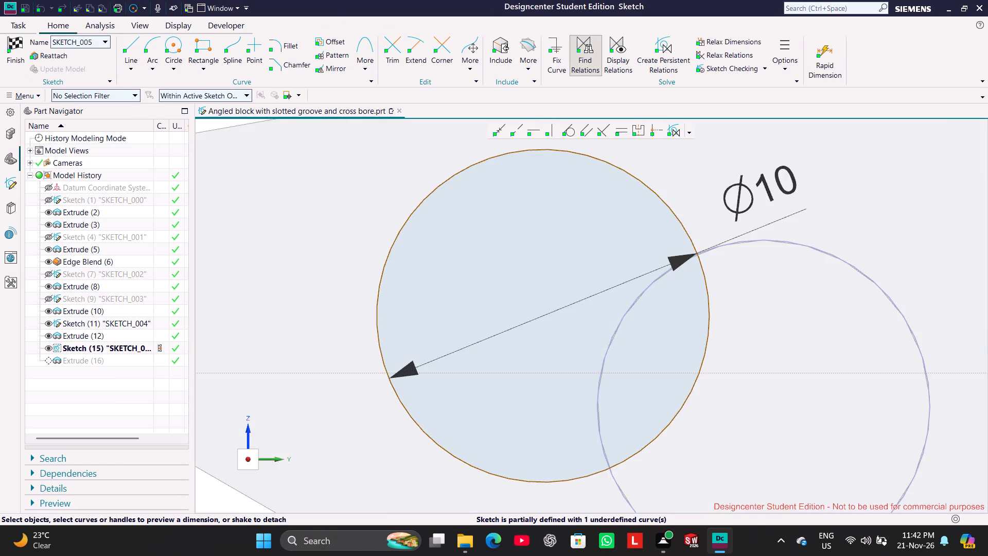
{"action": "scroll", "coordinate": [334, 408], "scroll_direction": "down", "scroll_amount": 6}
{"action": "middle_click_drag", "start_coordinate": [277, 472], "coordinate": [381, 476]}
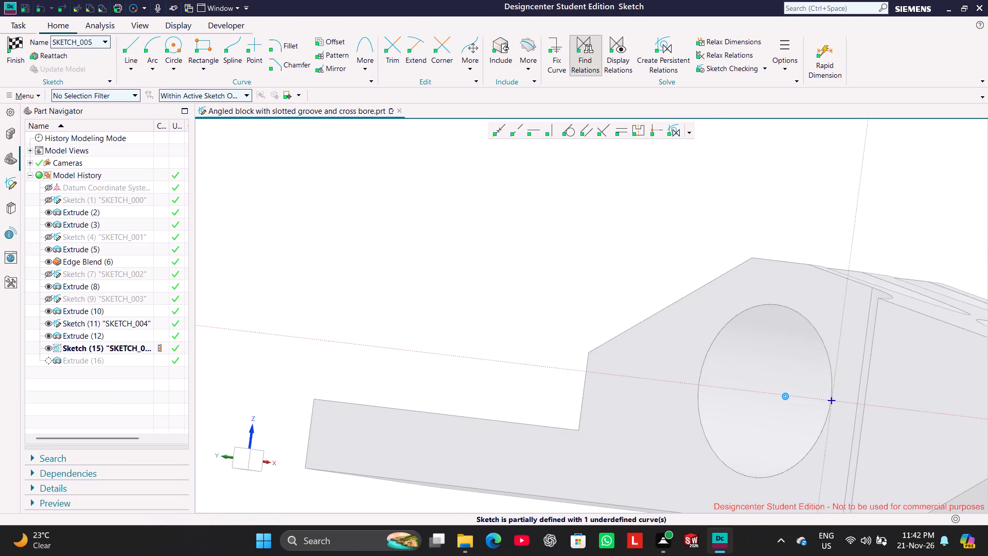
{"action": "left_click", "coordinate": [244, 462]}
{"action": "scroll", "coordinate": [947, 384], "scroll_direction": "down", "scroll_amount": 2}
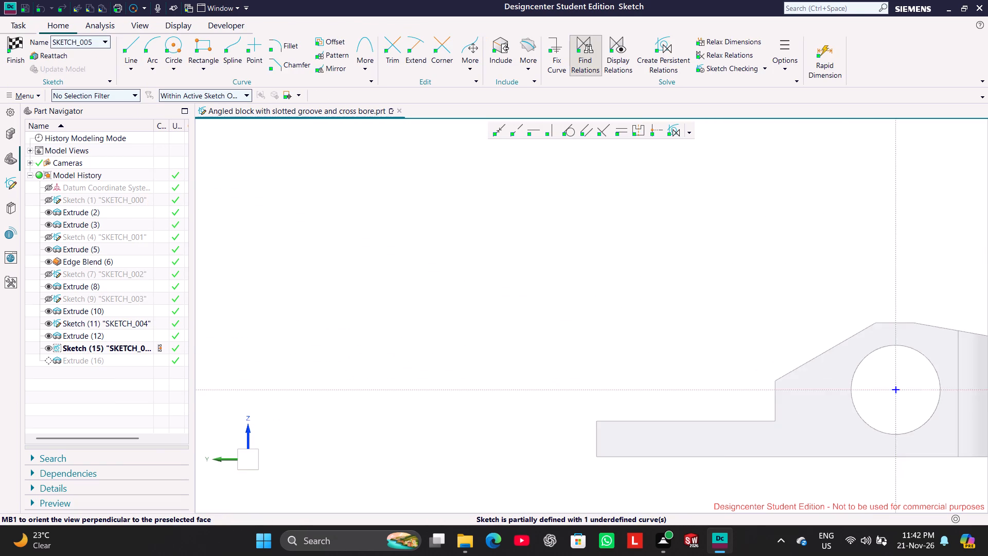
{"action": "scroll", "coordinate": [947, 385], "scroll_direction": "down", "scroll_amount": 4}
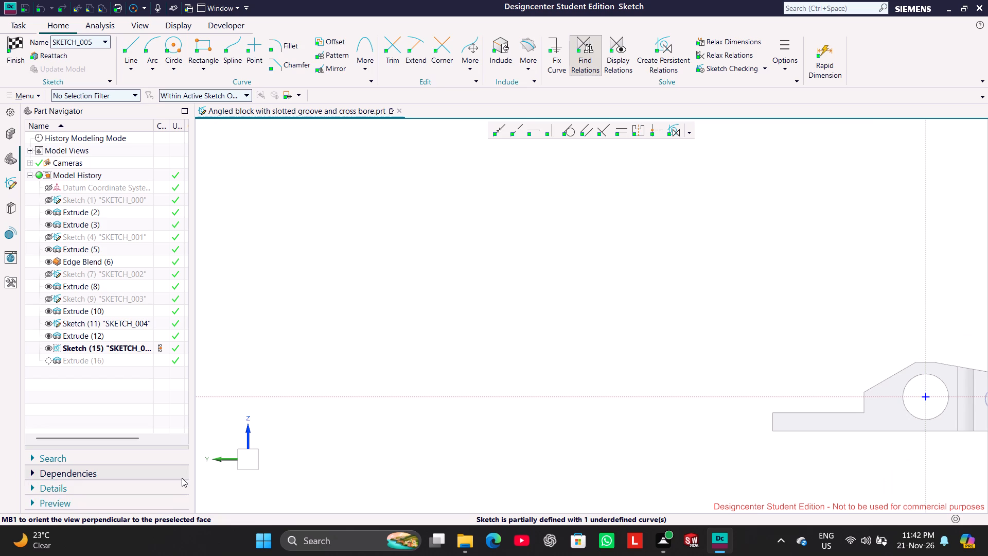
{"action": "middle_click_drag", "start_coordinate": [748, 296], "coordinate": [420, 315], "text": "shift"}
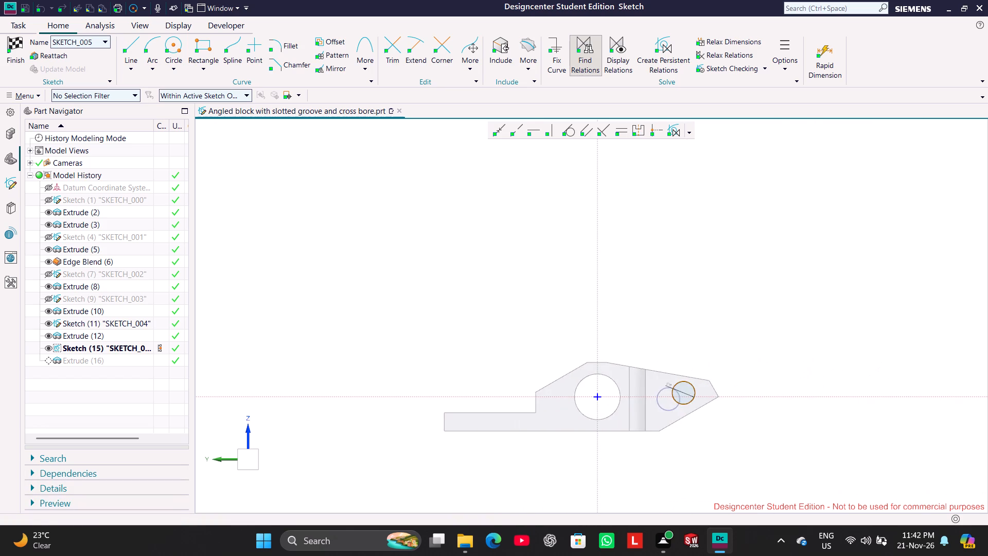
{"action": "scroll", "coordinate": [741, 416], "scroll_direction": "up", "scroll_amount": 7}
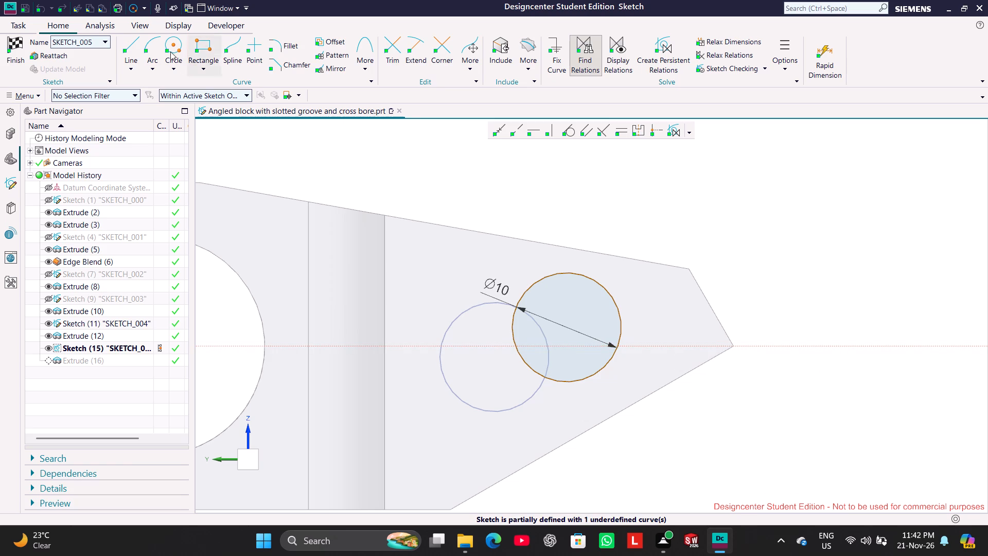
Include the upper sloping edge, the slanted end edge with its midpoint, and the lower sloping edge in the sketch.
{"action": "left_click", "coordinate": [133, 46]}
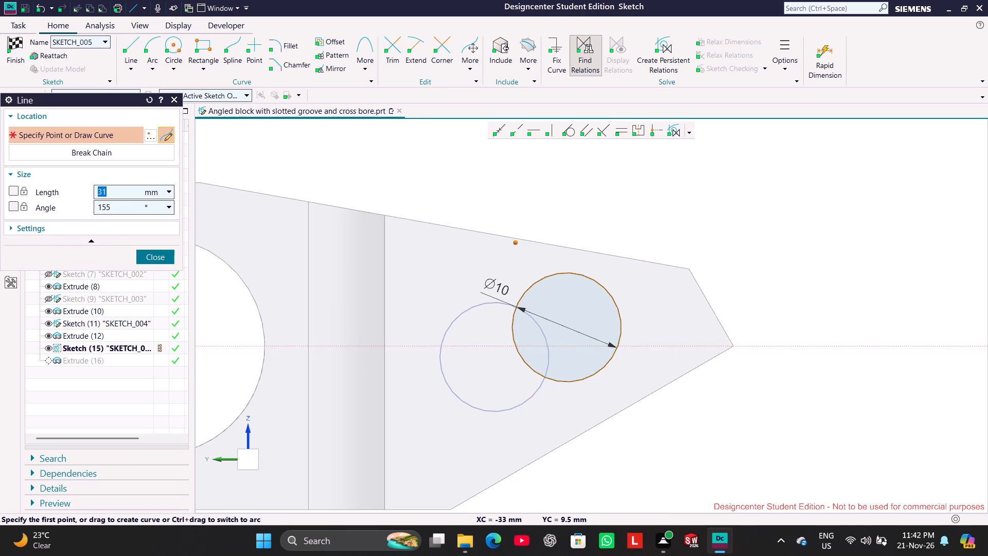
{"action": "left_click", "coordinate": [160, 255]}
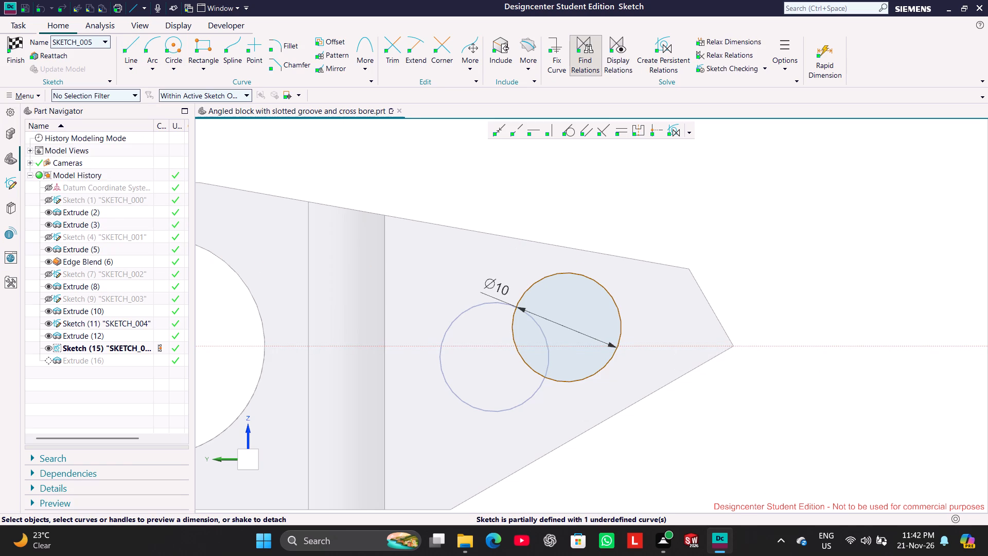
{"action": "left_click", "coordinate": [500, 57]}
{"action": "left_click", "coordinate": [634, 259]}
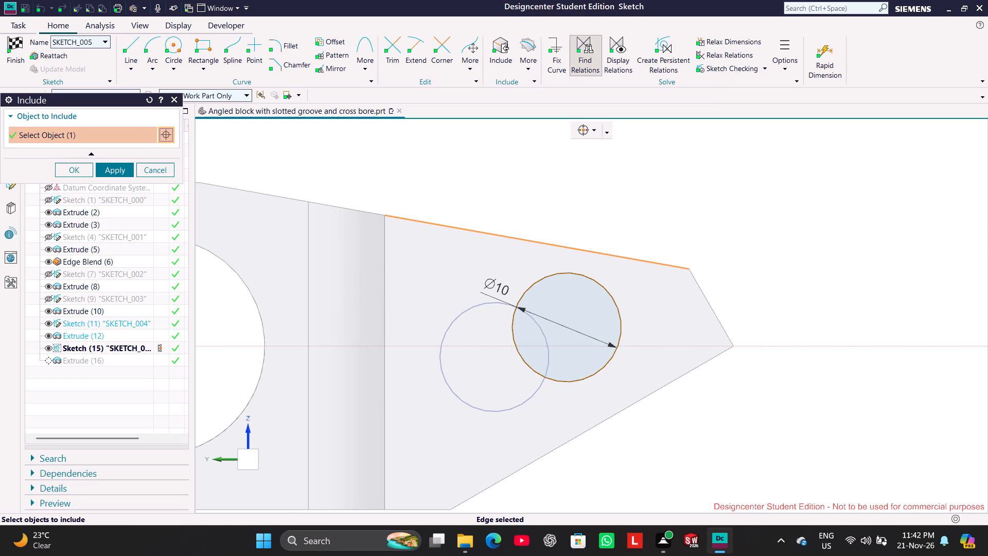
{"action": "left_click", "coordinate": [709, 305]}
{"action": "left_click", "coordinate": [720, 328]}
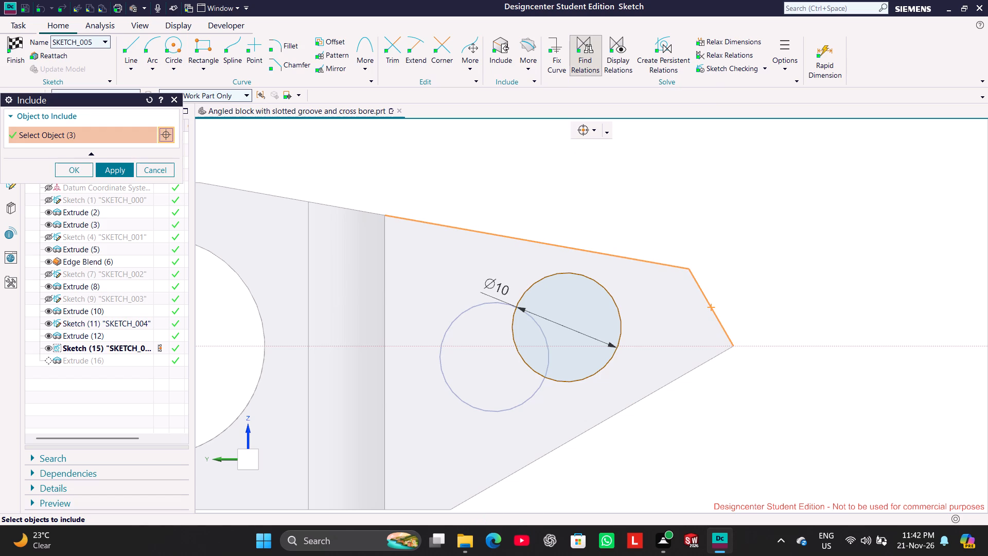
{"action": "left_click", "coordinate": [697, 373]}
{"action": "left_click", "coordinate": [105, 169]}
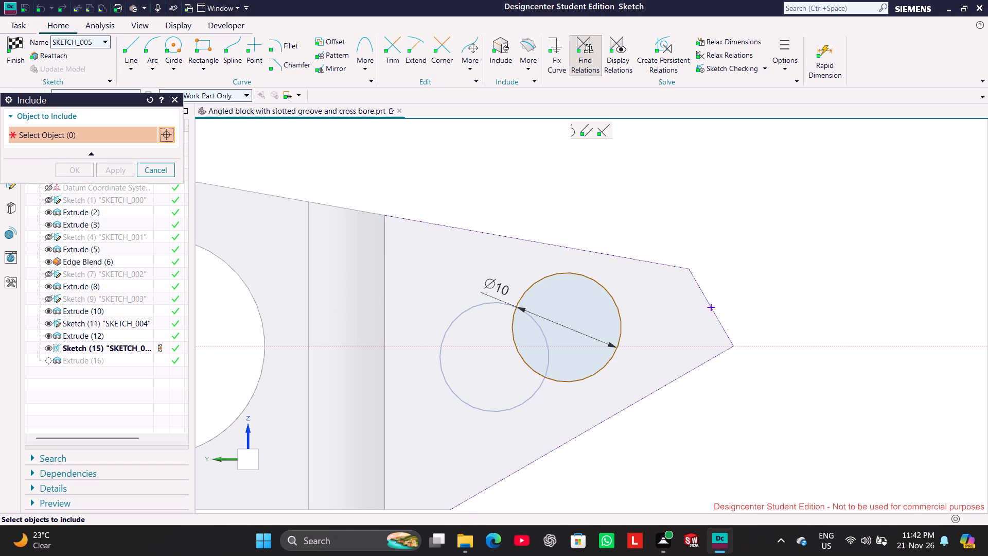
{"action": "left_click", "coordinate": [171, 171]}
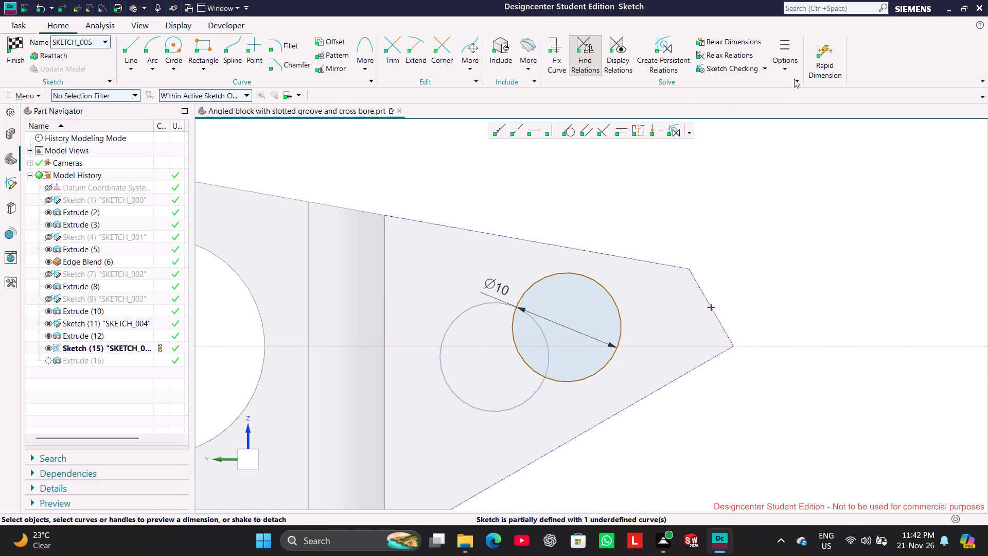
Dimension the 10 mm circle's centre from the upper corner of the slanted end, using the Vertical measurement method.
{"action": "left_click", "coordinate": [828, 50]}
{"action": "left_click", "coordinate": [691, 267]}
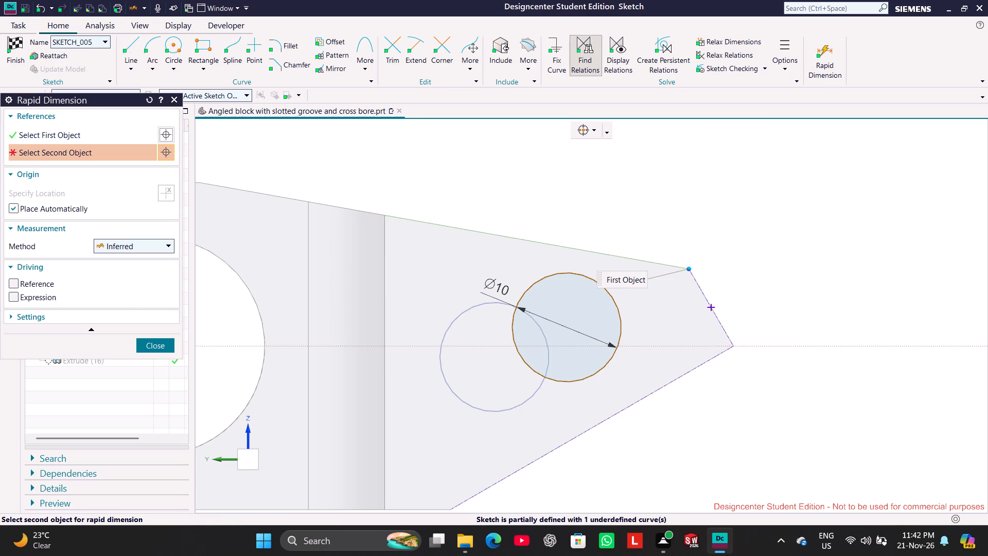
{"action": "left_click", "coordinate": [565, 326]}
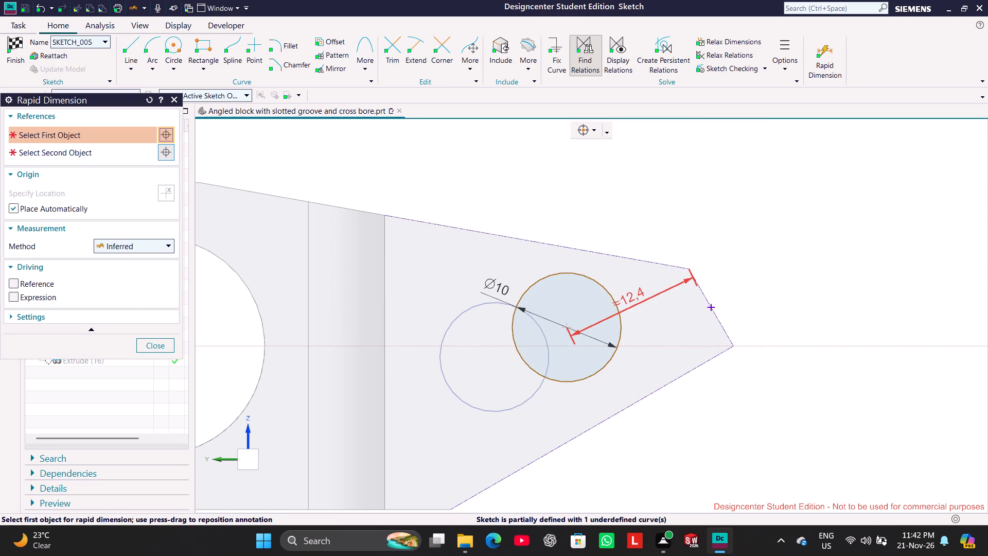
{"action": "left_click", "coordinate": [159, 349]}
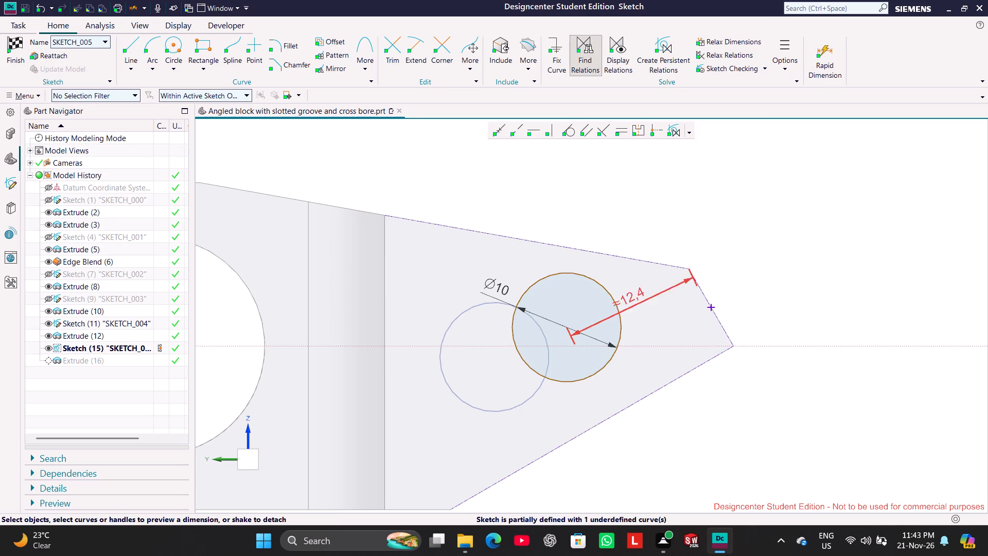
{"action": "right_click", "coordinate": [642, 301]}
{"action": "left_click", "coordinate": [653, 287]}
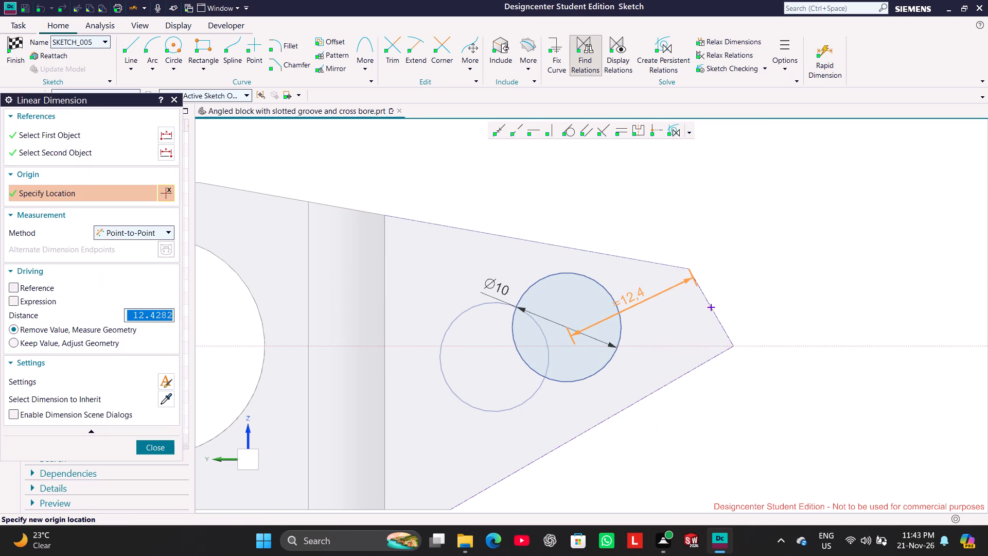
{"action": "left_click", "coordinate": [167, 232]}
{"action": "left_click", "coordinate": [156, 258]}
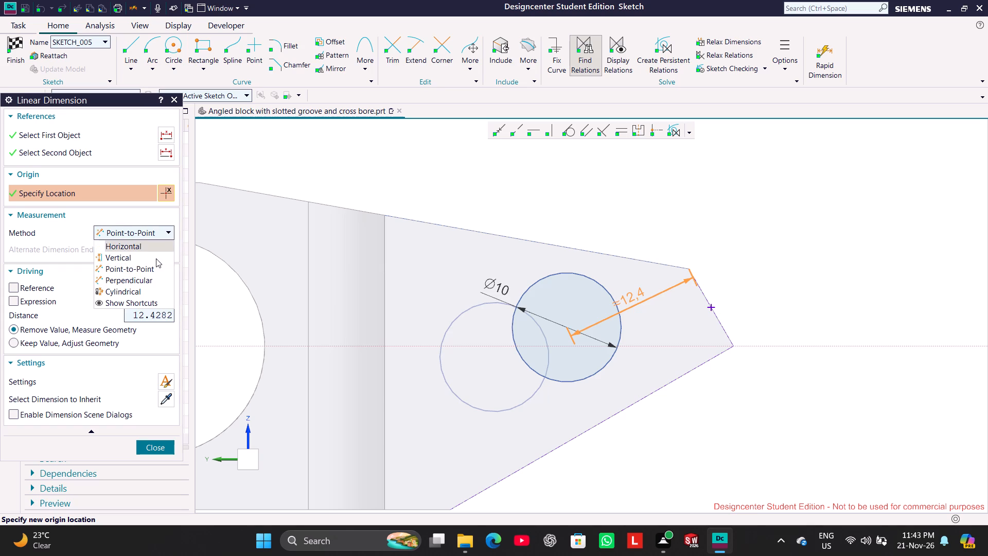
{"action": "left_click", "coordinate": [159, 450]}
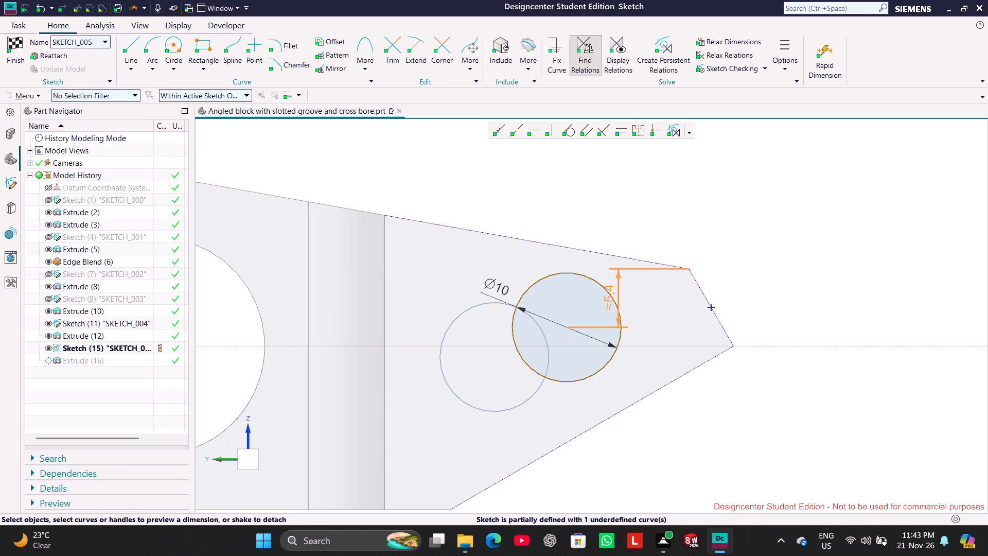
Place the vertical centre dimension beyond the pointed end and set it to 5 mm.
{"action": "left_click_drag", "start_coordinate": [617, 289], "coordinate": [783, 306]}
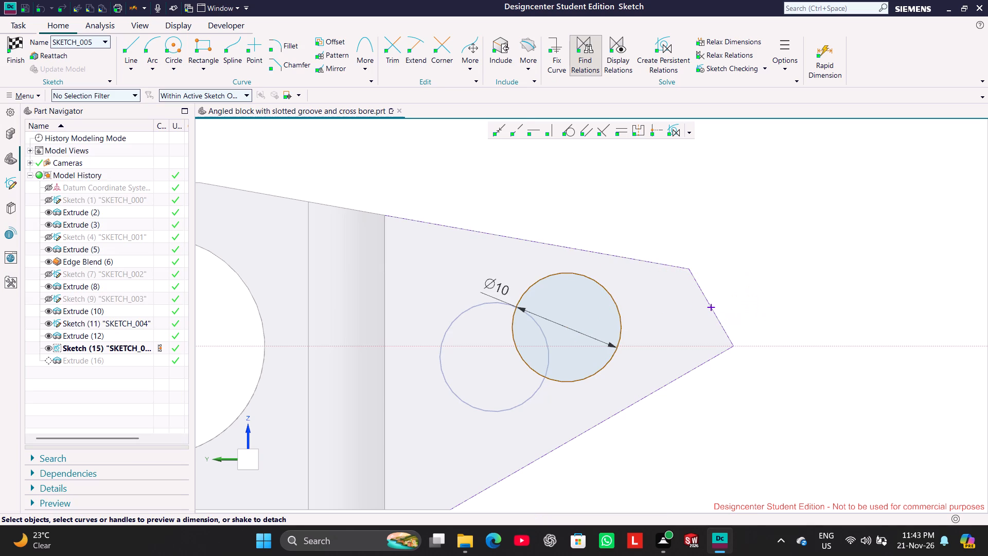
{"action": "double_click", "coordinate": [766, 306]}
{"action": "double_click", "coordinate": [766, 307]}
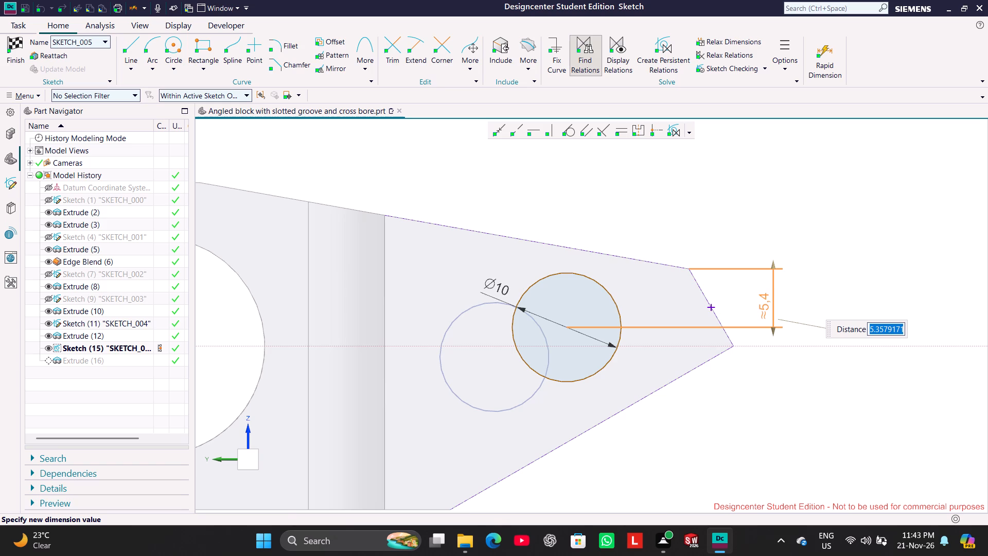
{"action": "key", "text": "5"}
{"action": "key", "text": "Return"}
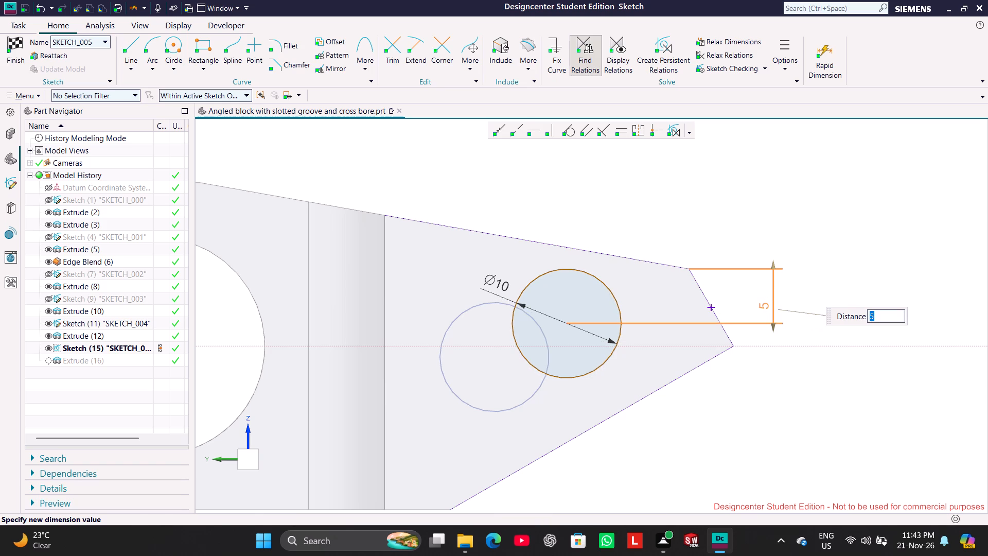
{"action": "left_click", "coordinate": [685, 200]}
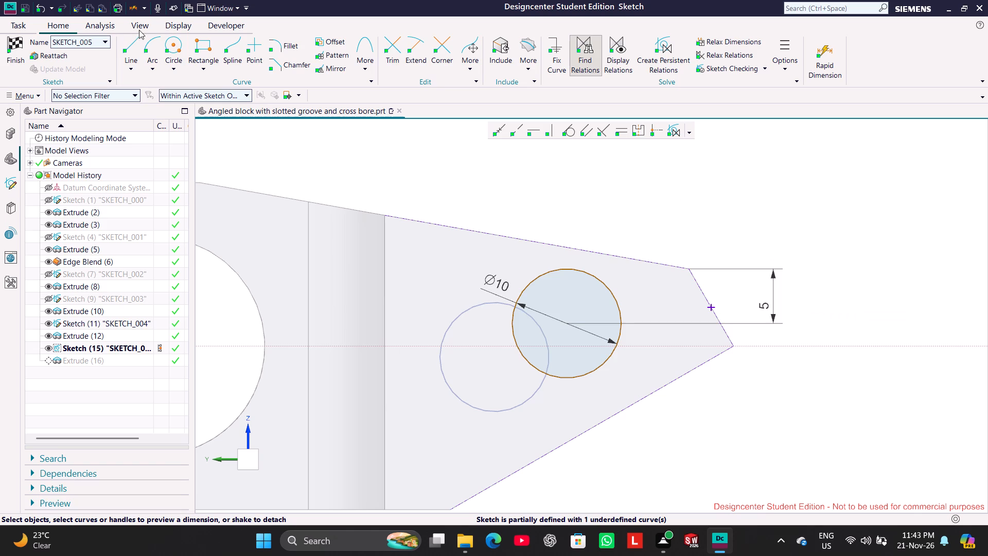
Draw a line about 19 mm long across the circle from the upper to the lower sloping edge, parallel to the slanted end.
{"action": "left_click", "coordinate": [129, 41]}
{"action": "left_click", "coordinate": [509, 239]}
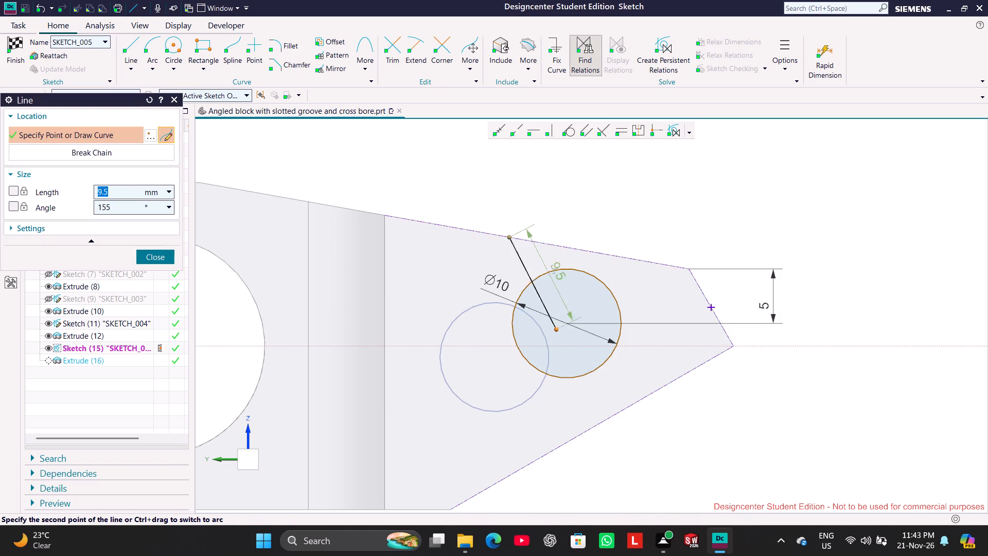
{"action": "left_click", "coordinate": [621, 412]}
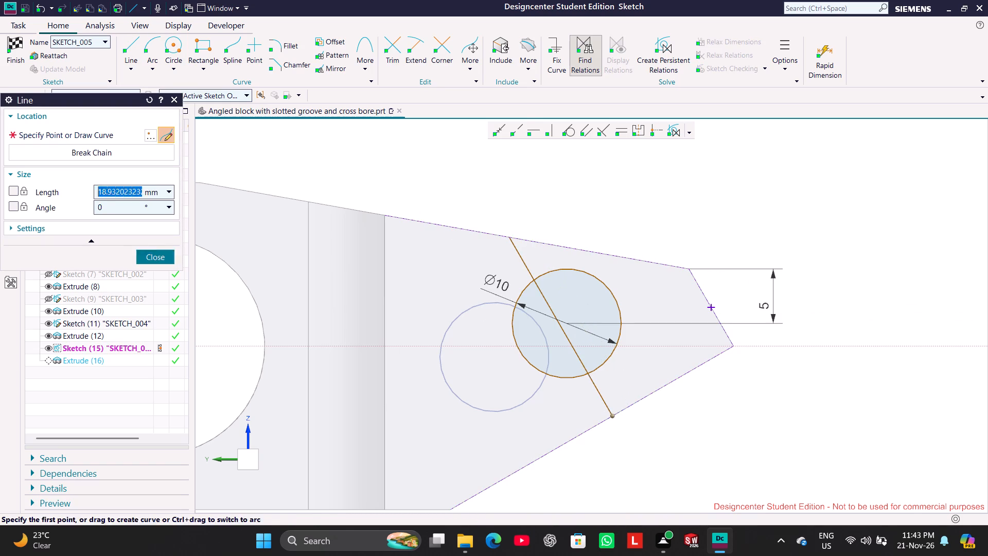
{"action": "left_click", "coordinate": [163, 256]}
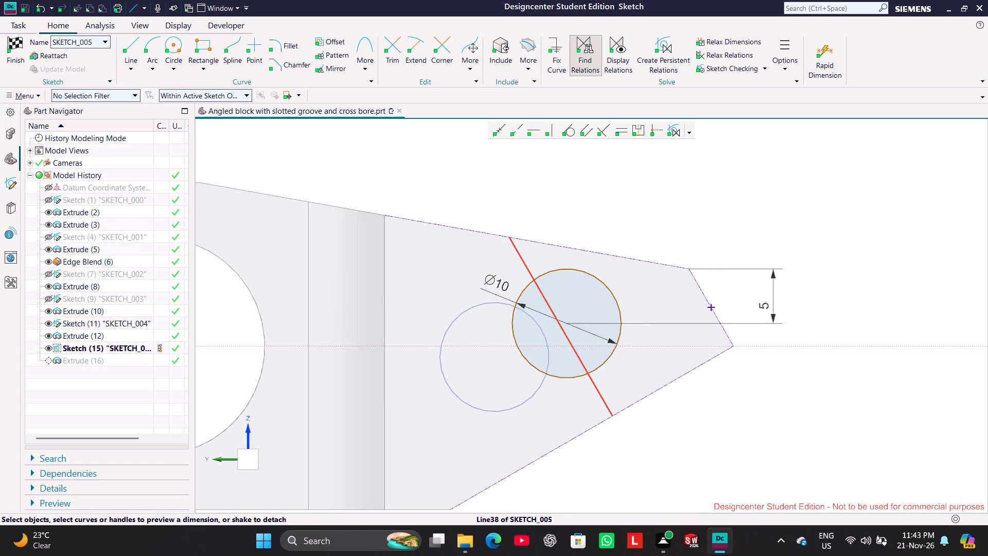
Make the 10 mm circle's centre coincident with the line drawn parallel to the slanted end.
{"action": "left_click", "coordinate": [547, 307]}
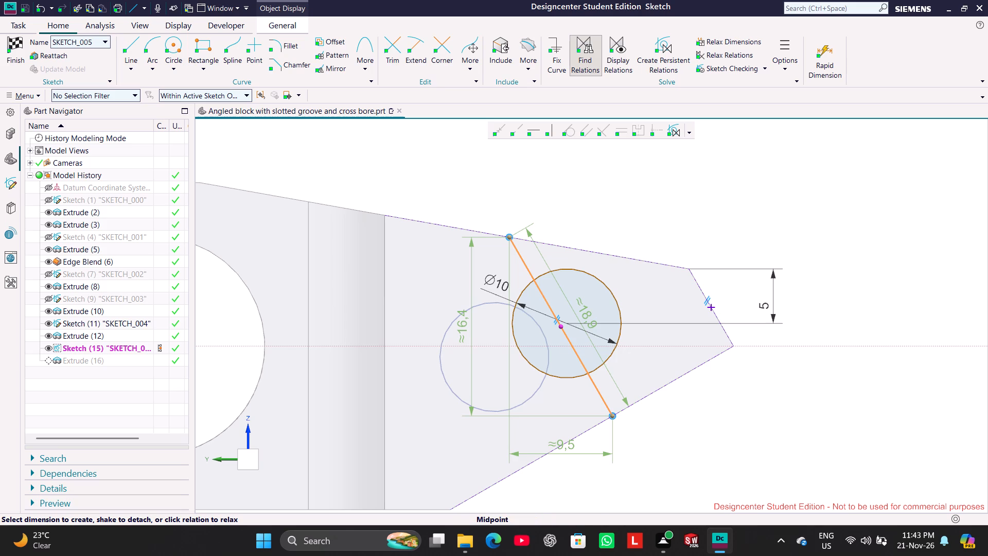
{"action": "scroll", "coordinate": [617, 330], "scroll_direction": "up", "scroll_amount": 2}
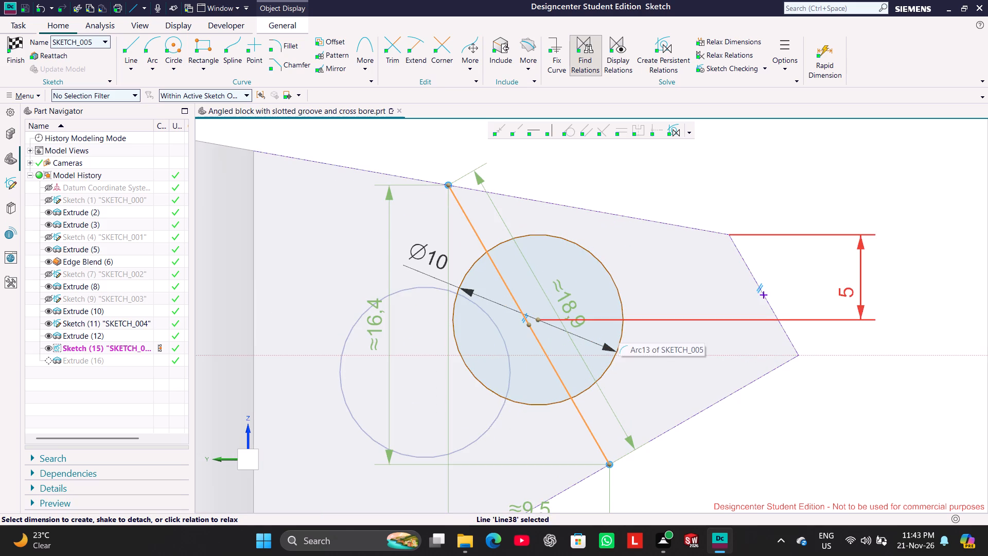
{"action": "left_click", "coordinate": [539, 320]}
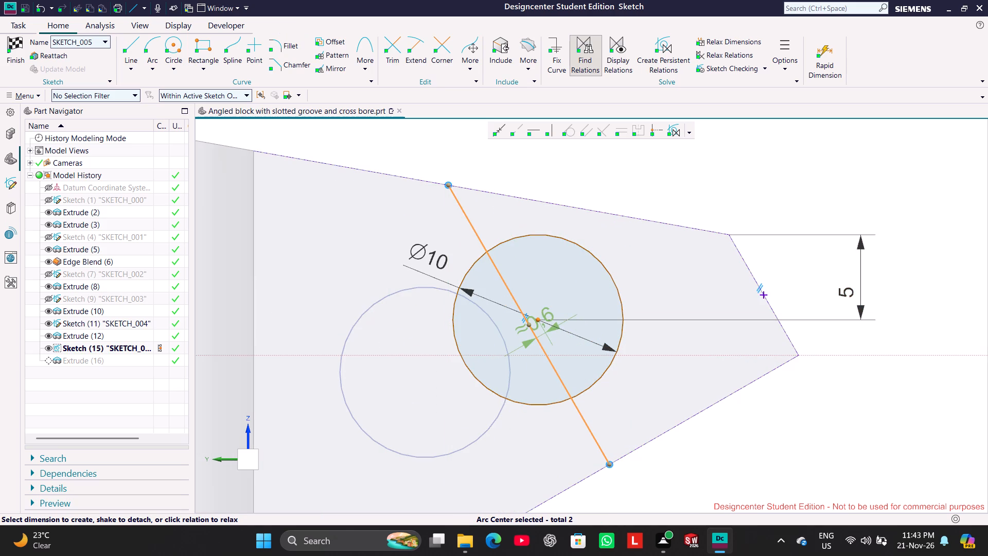
{"action": "left_click", "coordinate": [501, 132]}
{"action": "left_click", "coordinate": [665, 171]}
Convert the line through the circle's centre to a reference line.
{"action": "scroll", "coordinate": [690, 169], "scroll_direction": "down", "scroll_amount": 2}
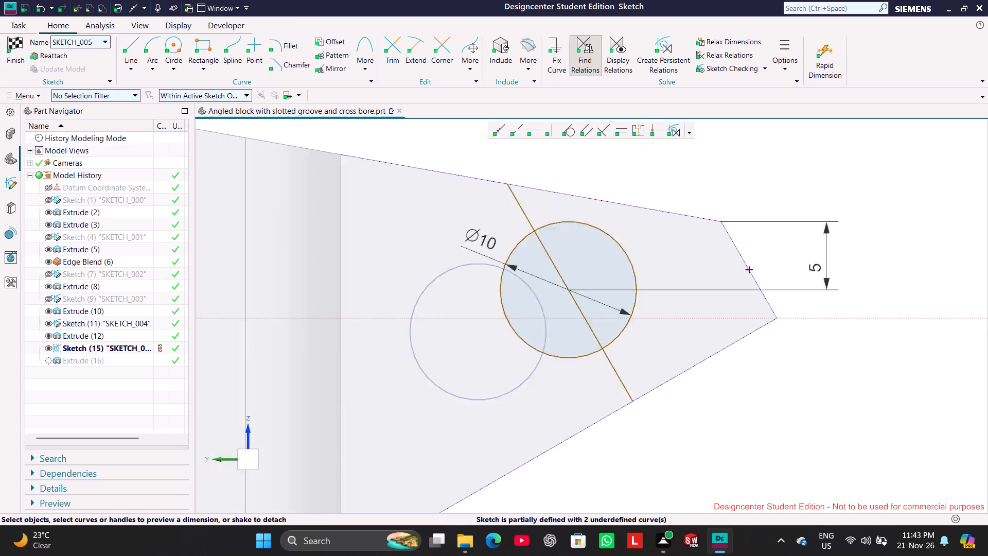
{"action": "scroll", "coordinate": [695, 175], "scroll_direction": "down", "scroll_amount": 1}
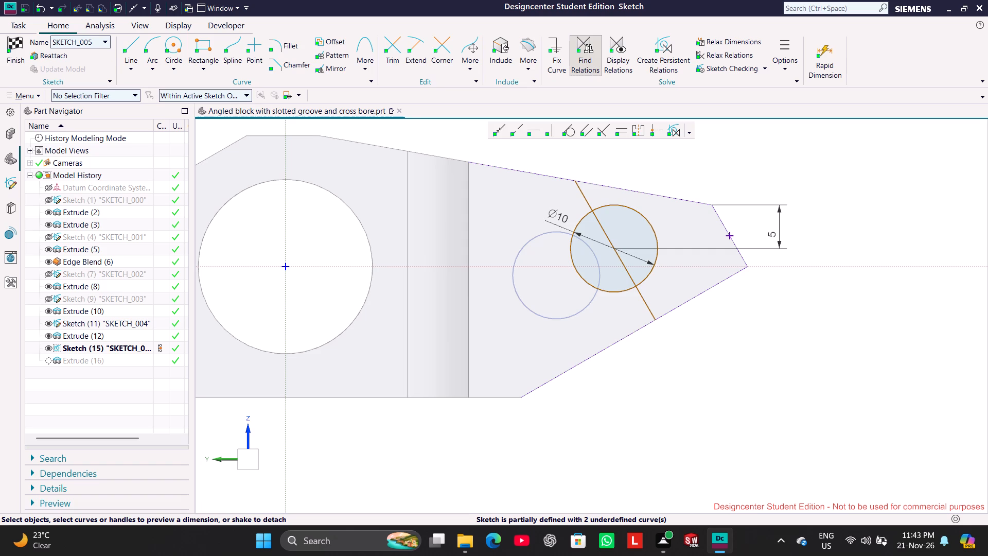
{"action": "right_click", "coordinate": [645, 305]}
{"action": "left_click", "coordinate": [656, 292]}
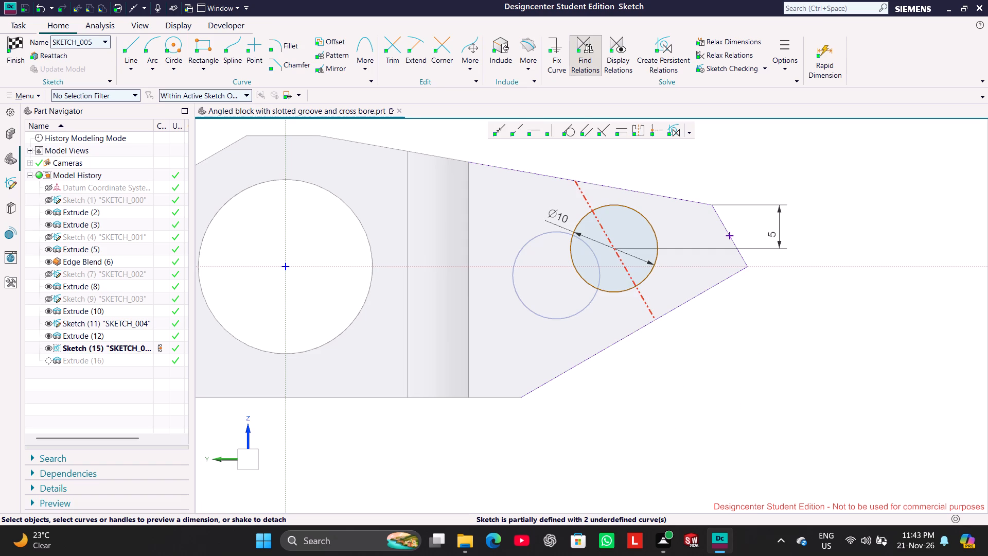
Dimension the reference line's lower end from the pointed corner along the lower sloping edge, set it to 12 mm, and finish the sketch.
{"action": "left_click", "coordinate": [648, 304]}
{"action": "left_click", "coordinate": [746, 260]}
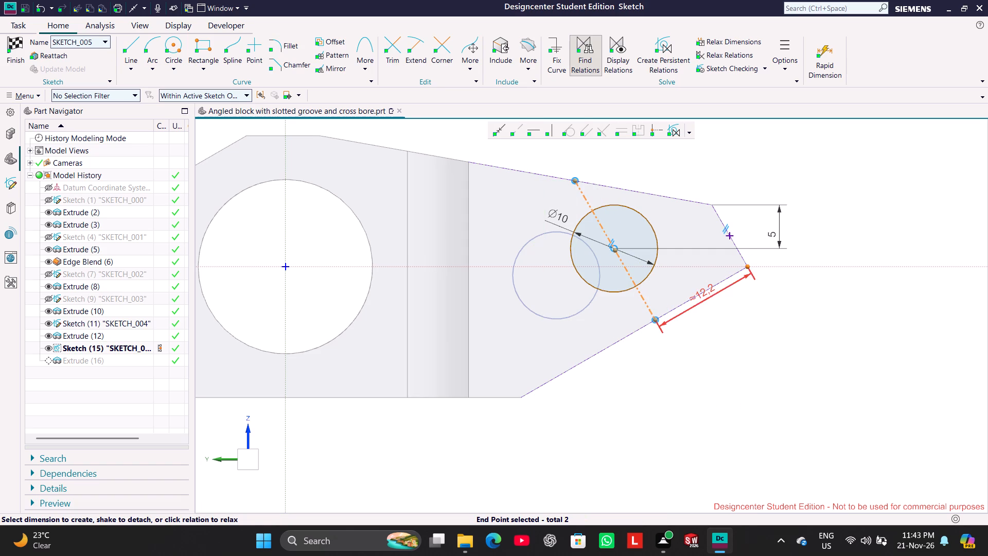
{"action": "left_click_drag", "start_coordinate": [712, 293], "coordinate": [747, 331]}
{"action": "double_click", "coordinate": [747, 332]}
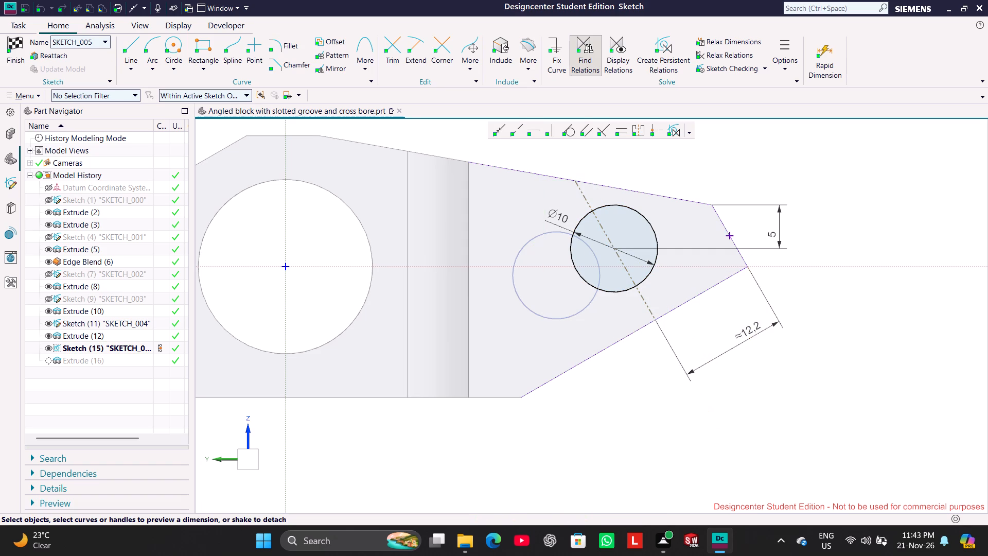
{"action": "double_click", "coordinate": [749, 328]}
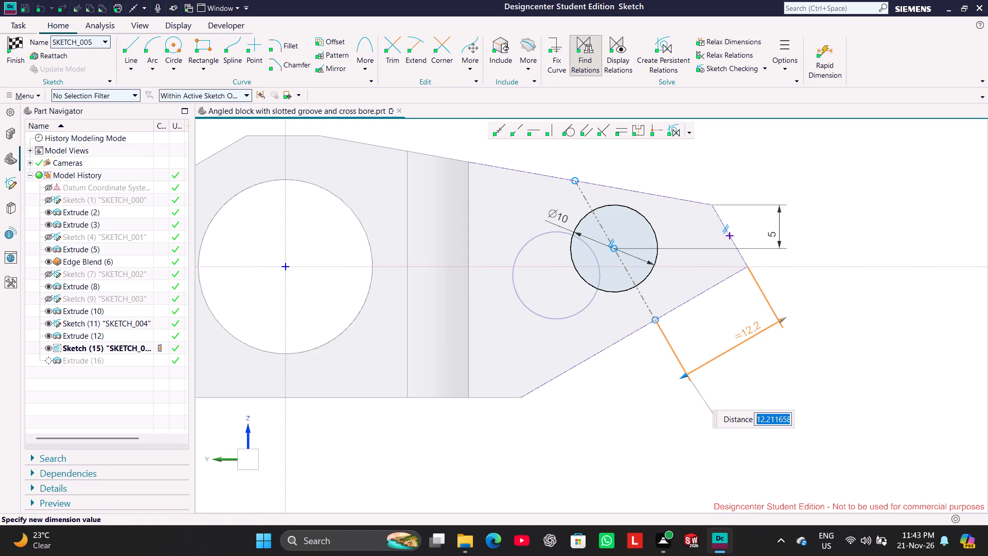
{"action": "type", "text": "12"}
{"action": "key", "text": "Return"}
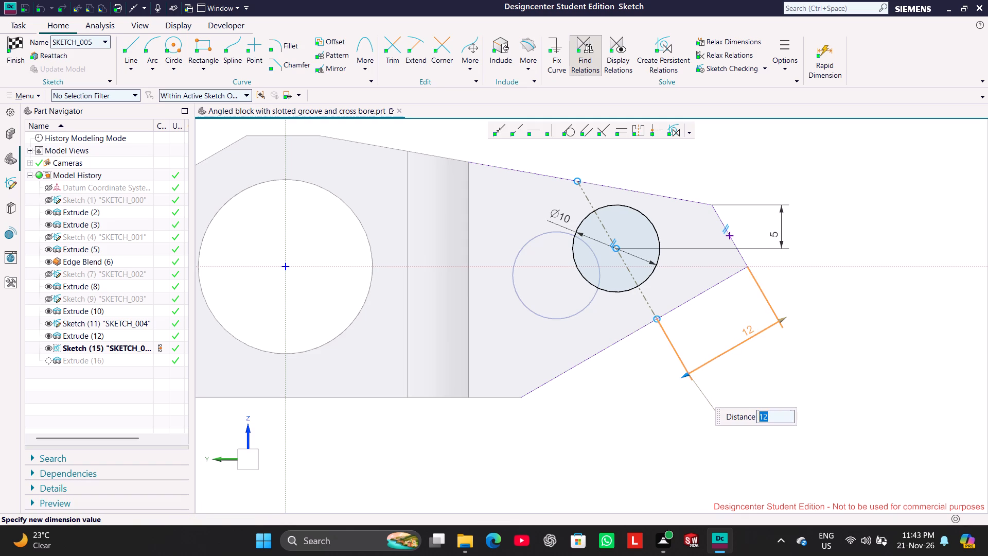
{"action": "left_click", "coordinate": [828, 272]}
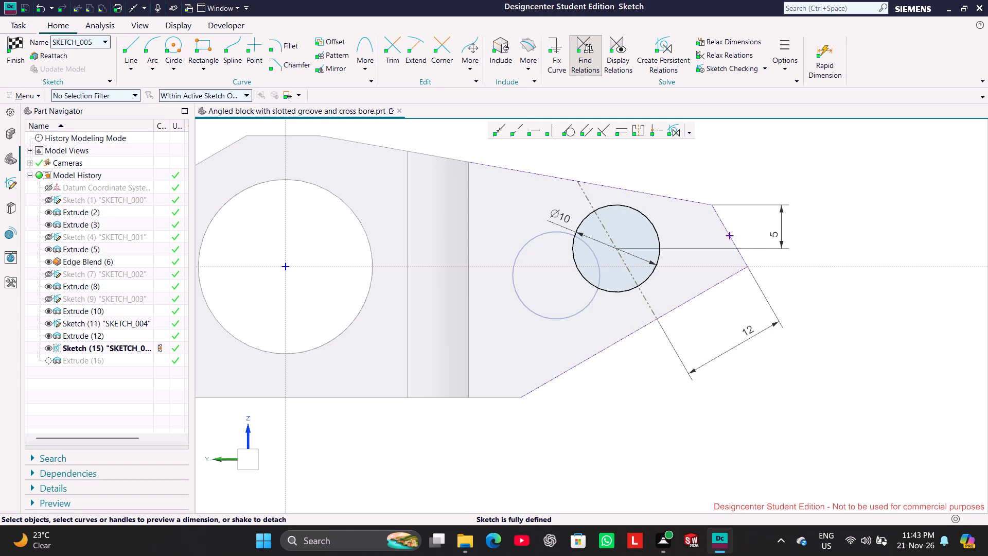
{"action": "left_click", "coordinate": [7, 52]}
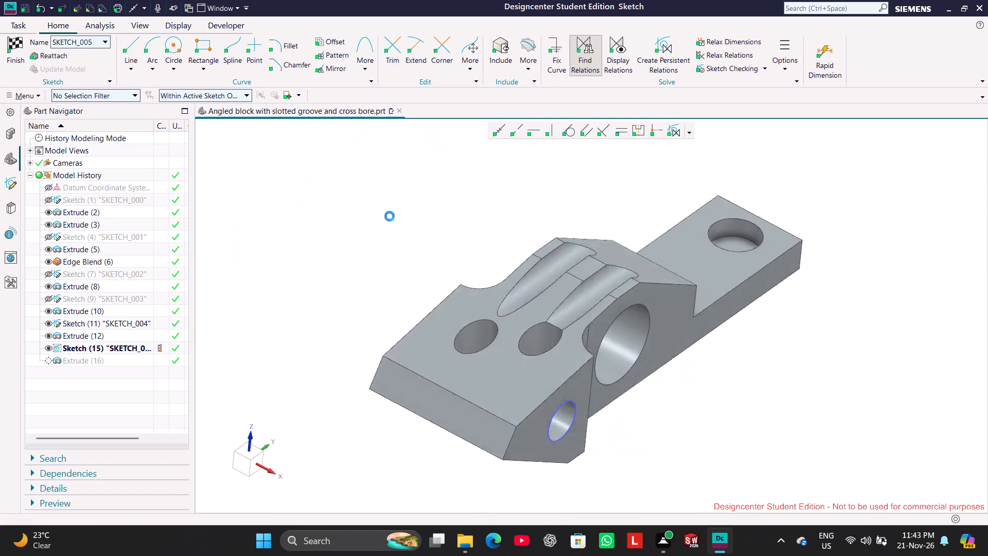
Hide SKETCH_004 in the model.
{"action": "middle_click_drag", "start_coordinate": [379, 246], "coordinate": [371, 265]}
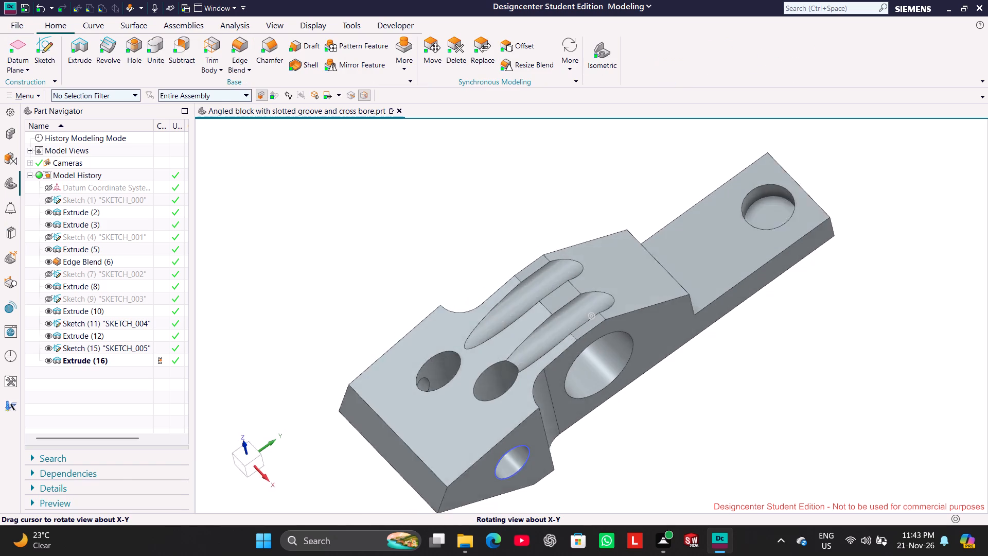
{"action": "middle_click_drag", "start_coordinate": [371, 265], "coordinate": [386, 254]}
{"action": "left_click", "coordinate": [48, 322]}
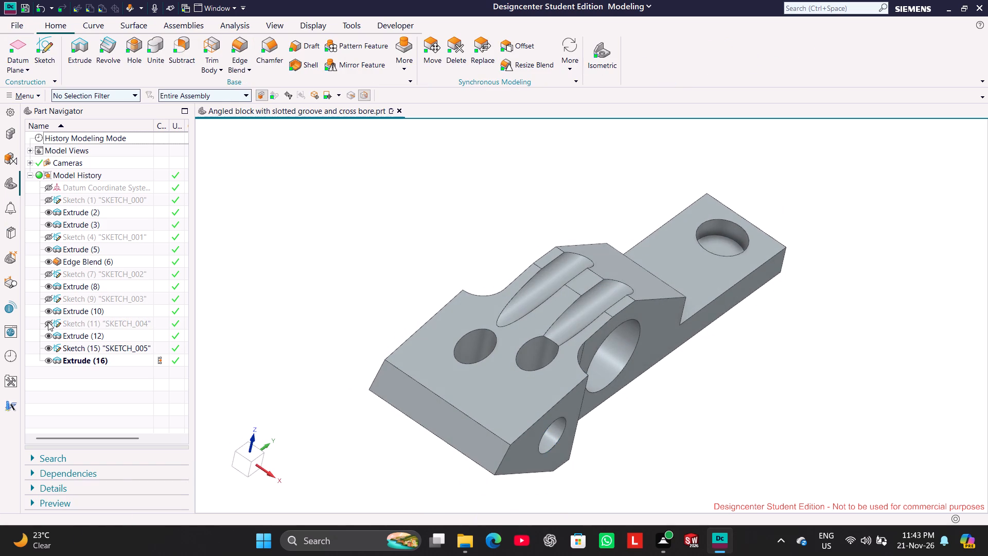
Edit SKETCH_005 with rollback, set the distance along the lower sloping edge to 13 mm, and finish the sketch.
{"action": "right_click", "coordinate": [101, 347]}
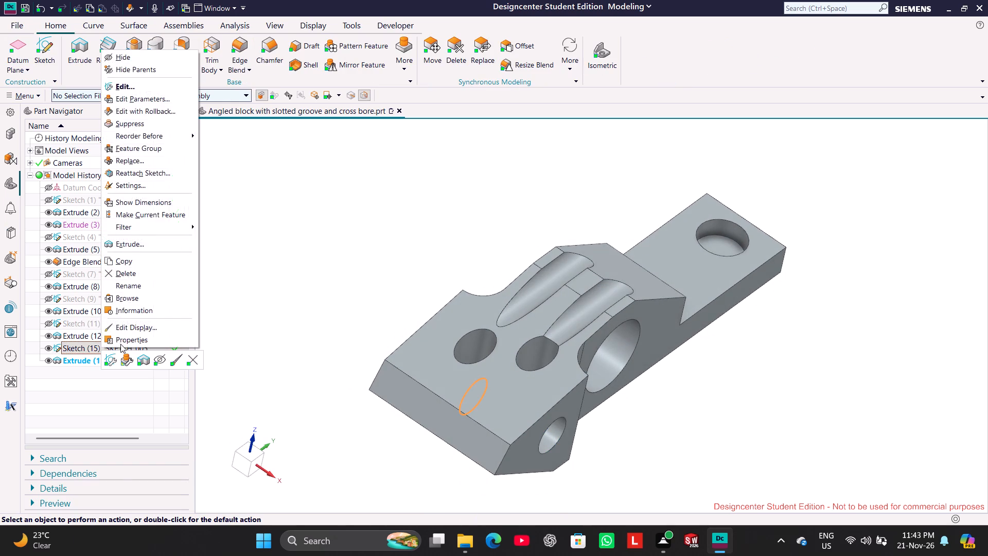
{"action": "left_click", "coordinate": [125, 359]}
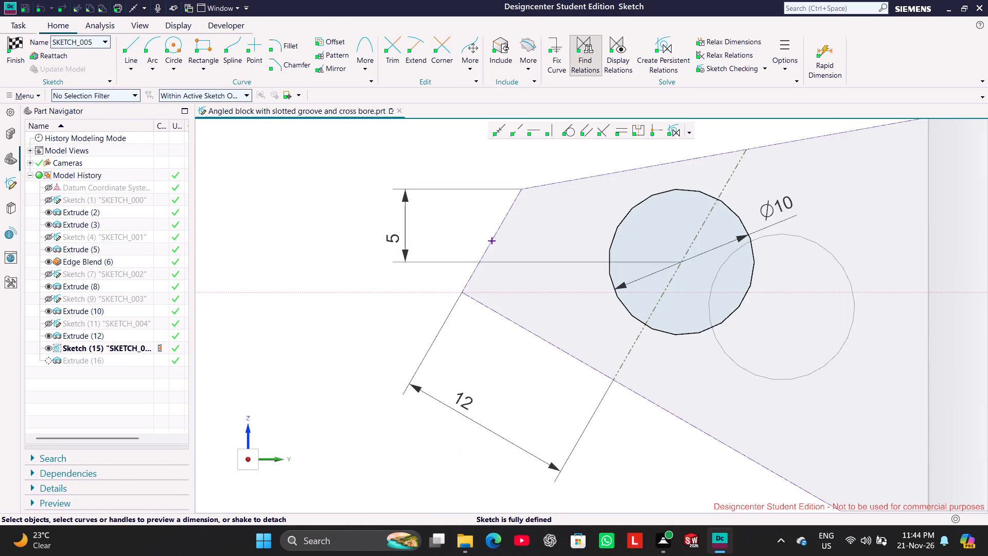
{"action": "scroll", "coordinate": [916, 280], "scroll_direction": "down", "scroll_amount": 2}
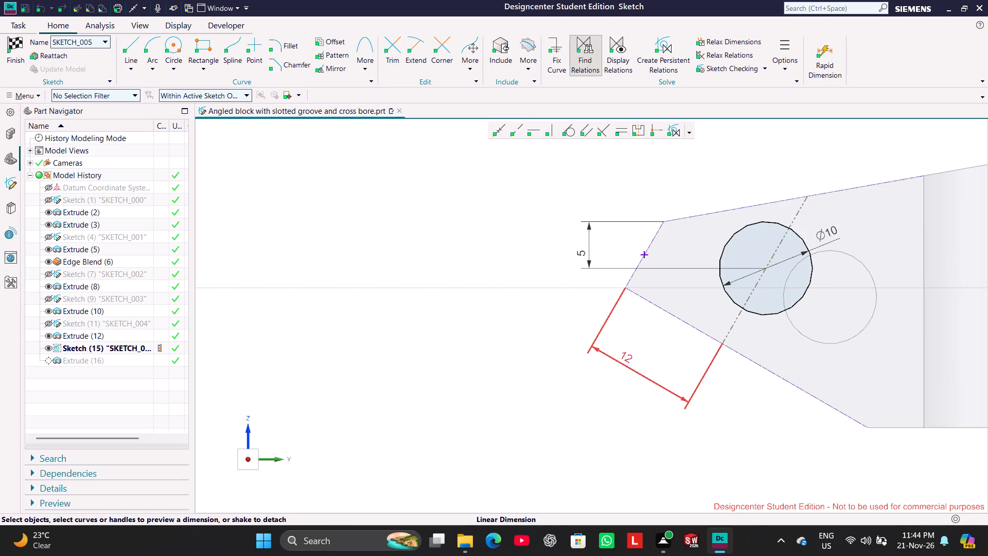
{"action": "double_click", "coordinate": [629, 359]}
{"action": "type", "text": "13"}
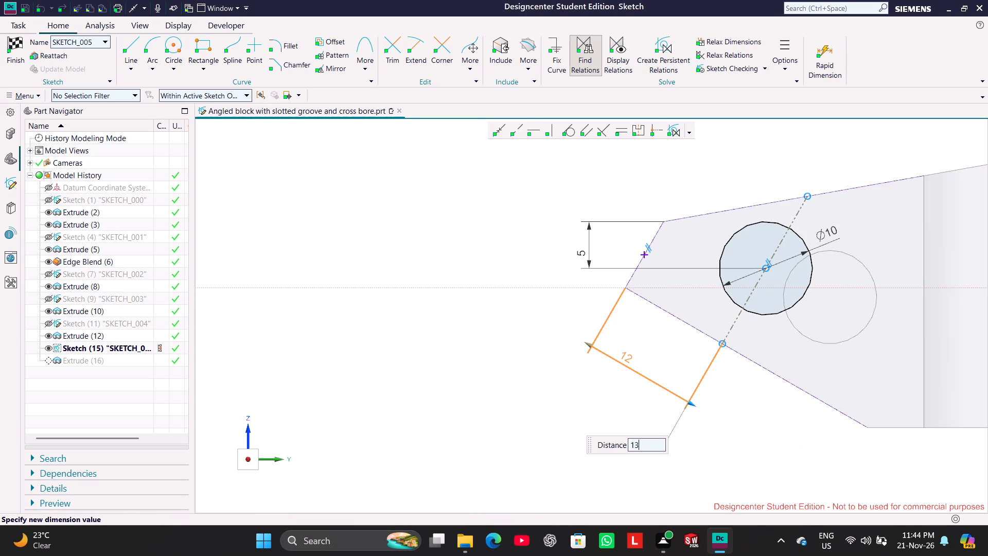
{"action": "key", "text": "Return"}
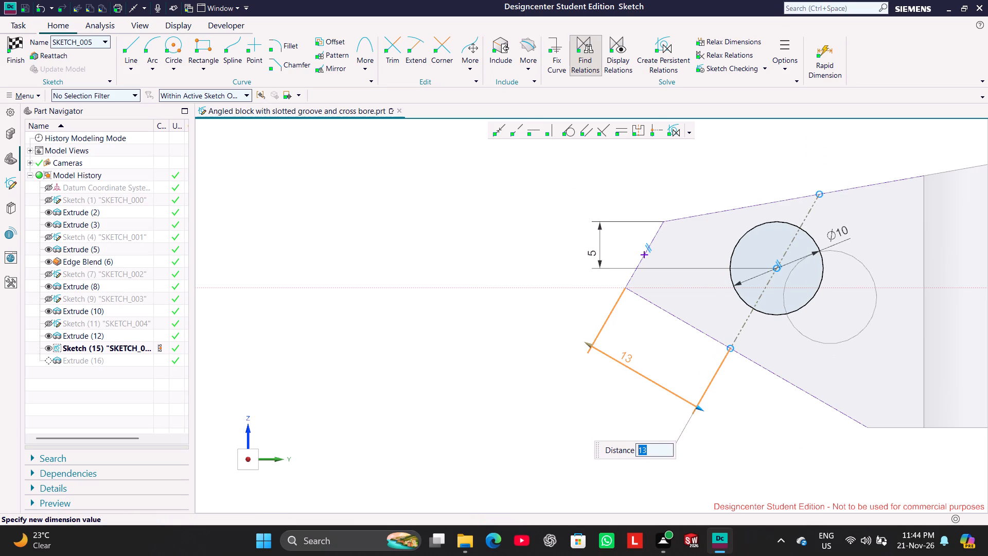
{"action": "left_click", "coordinate": [9, 49]}
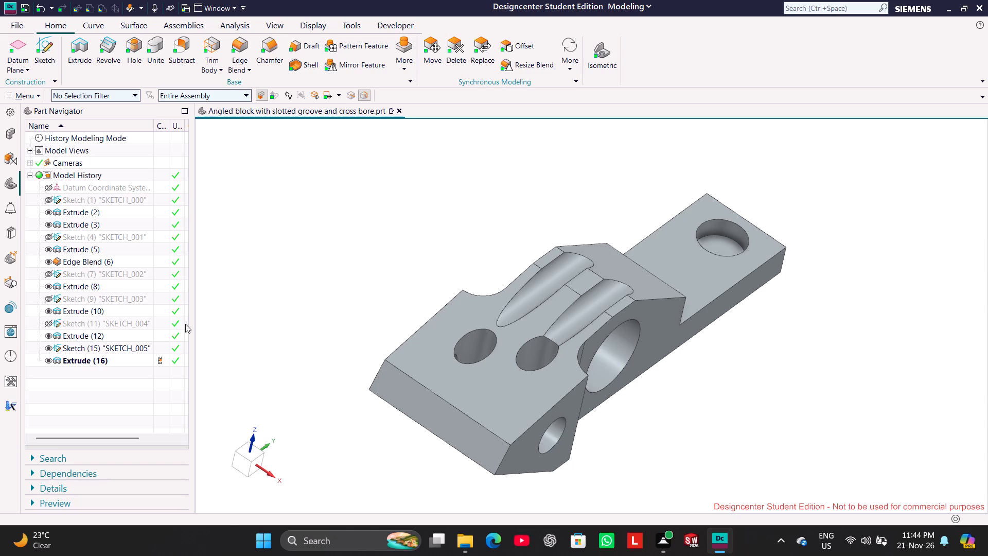
Hide SKETCH_005 in the model.
{"action": "left_click", "coordinate": [48, 352]}
Open SKETCH_004 and SKETCH_003 in turn to review their circle dimensions, closing each without edits.
{"action": "left_click", "coordinate": [102, 325]}
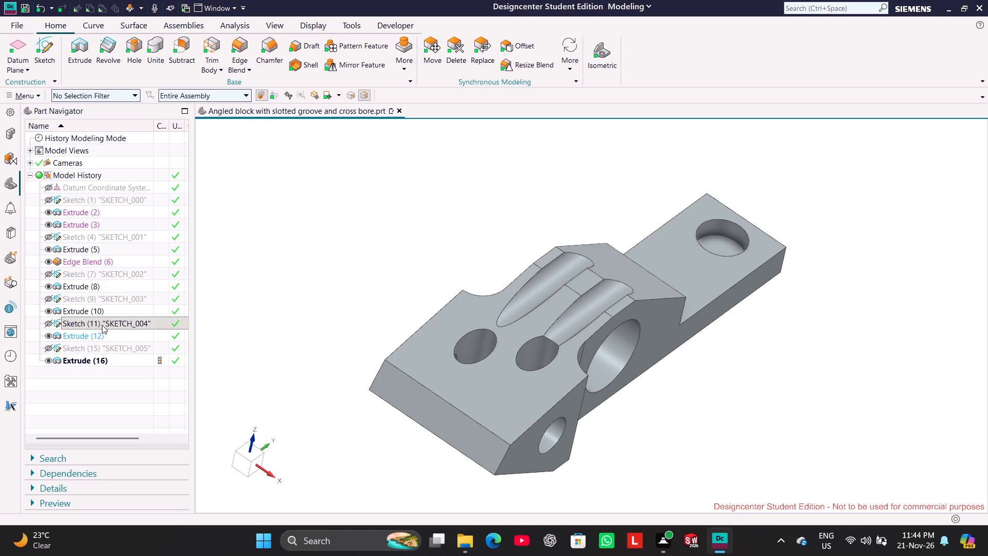
{"action": "right_click", "coordinate": [102, 325]}
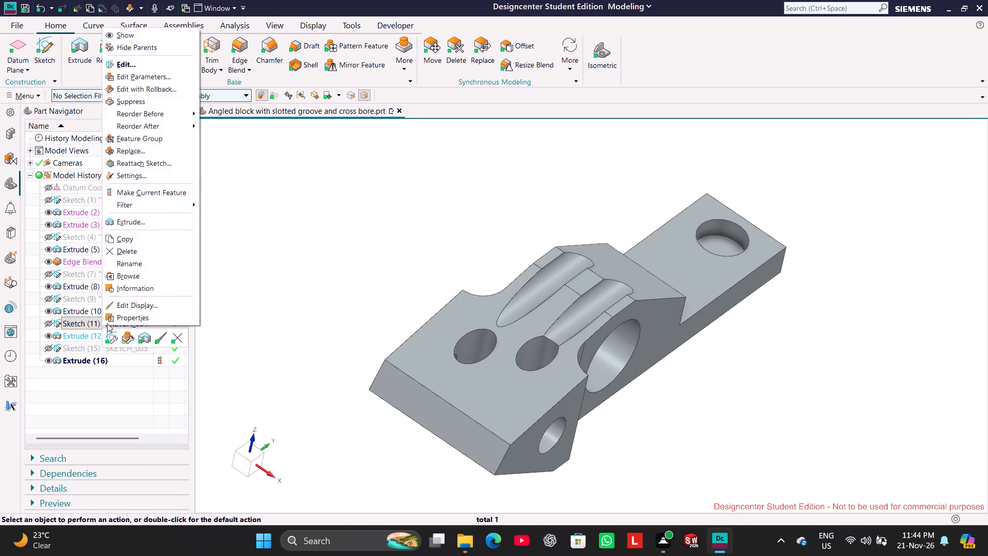
{"action": "left_click", "coordinate": [126, 335]}
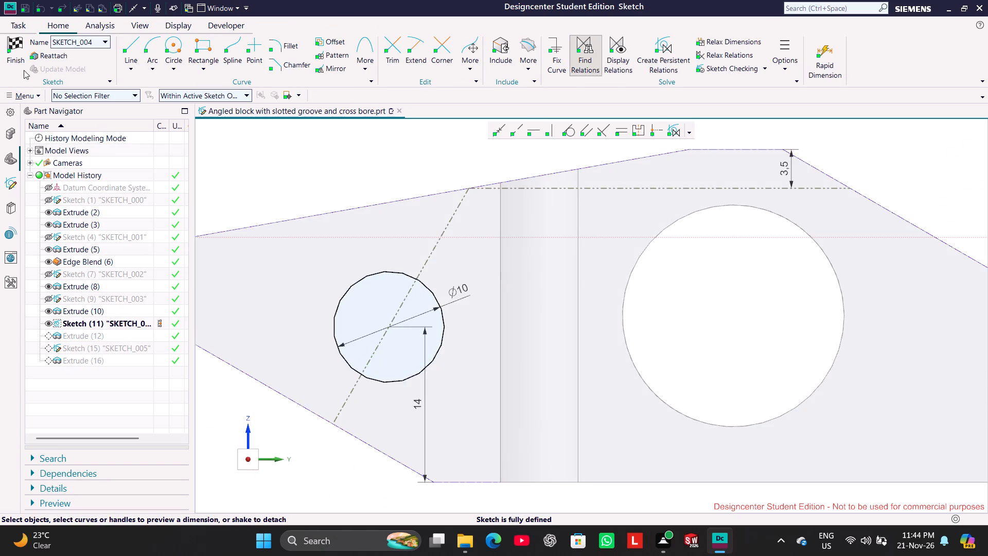
{"action": "left_click", "coordinate": [19, 57]}
{"action": "right_click", "coordinate": [119, 299]}
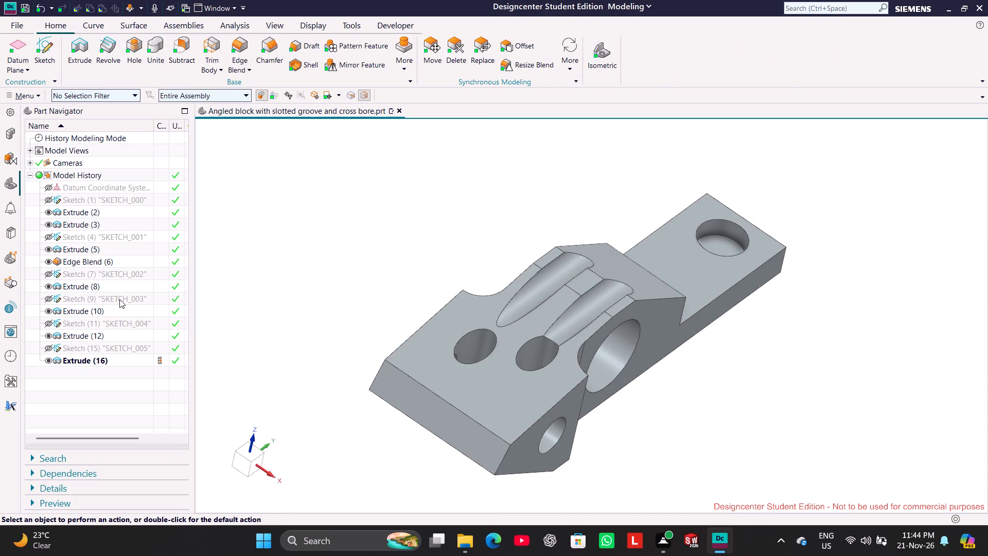
{"action": "left_click", "coordinate": [145, 311]}
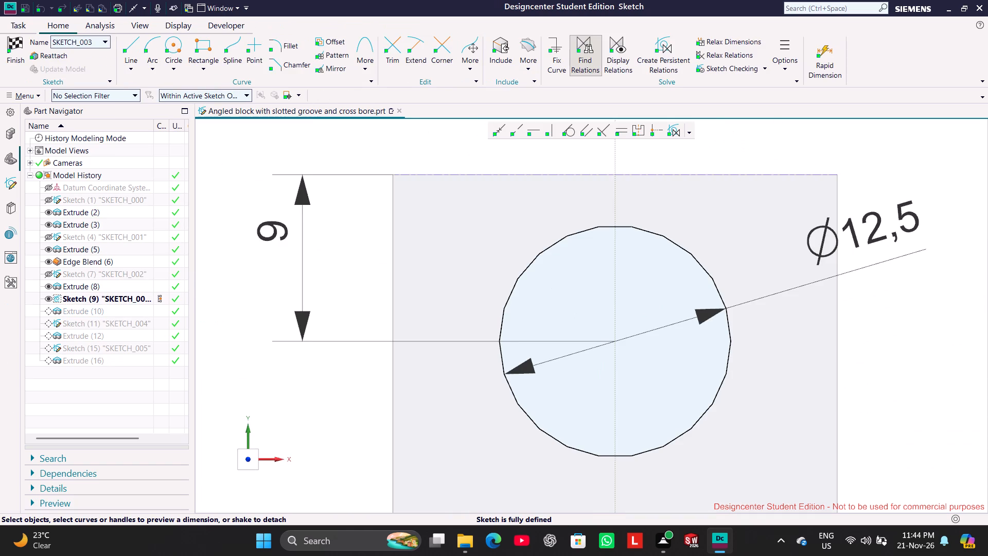
{"action": "left_click", "coordinate": [19, 44]}
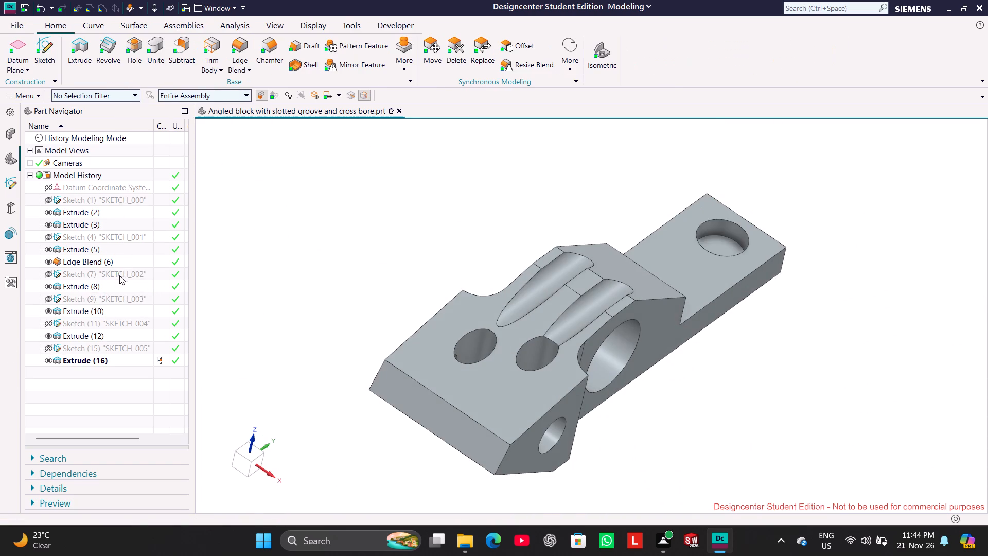
Edit SKETCH_002 with rollback, set the lengthwise semi-axis of both ellipses to 8 mm, and finish the sketch.
{"action": "right_click", "coordinate": [118, 273]}
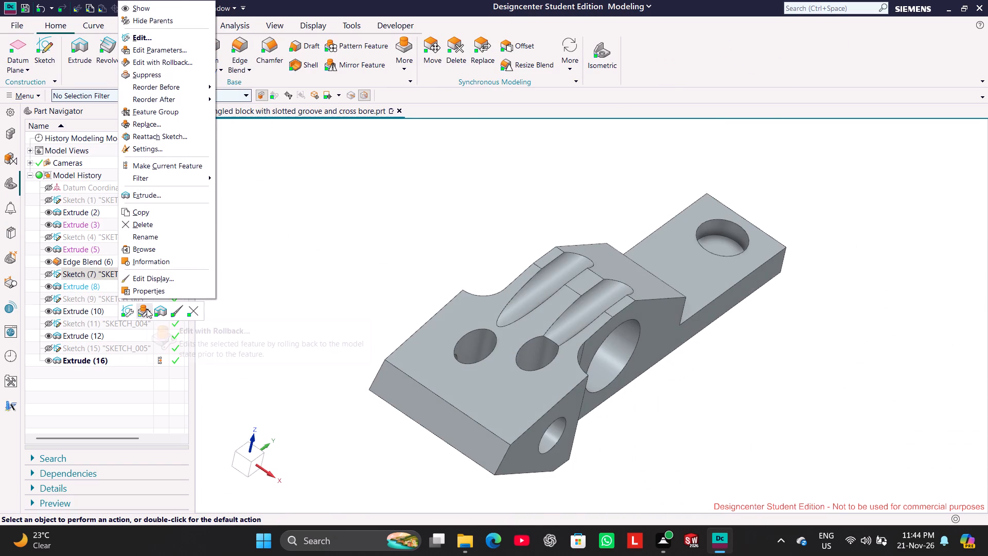
{"action": "left_click", "coordinate": [144, 310]}
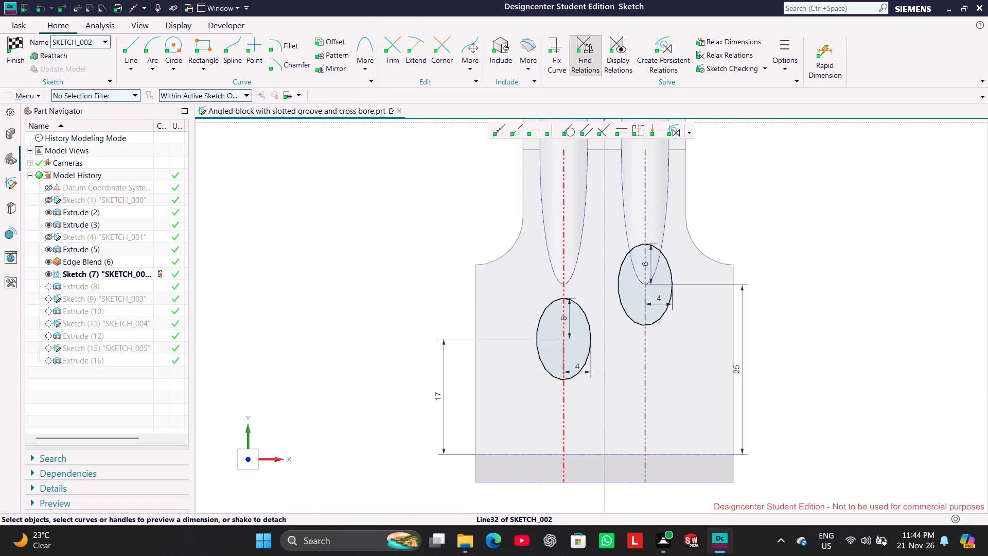
{"action": "scroll", "coordinate": [580, 319], "scroll_direction": "up", "scroll_amount": 4}
{"action": "double_click", "coordinate": [540, 317]}
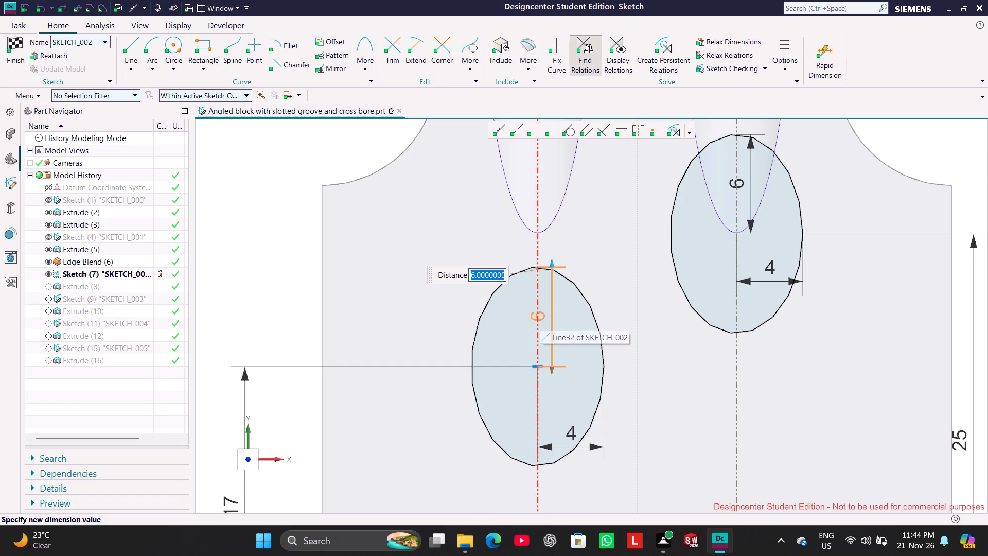
{"action": "key", "text": "8"}
{"action": "key", "text": "Return"}
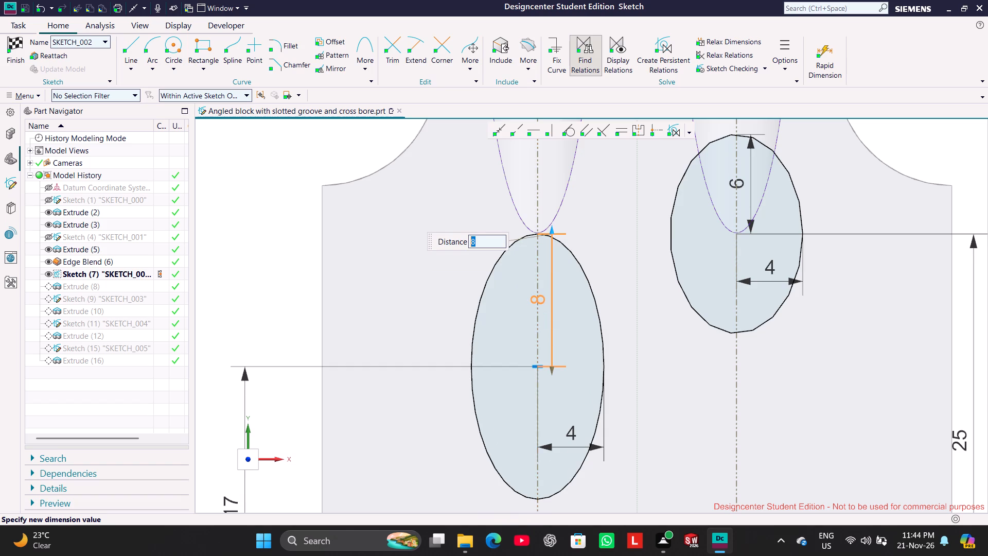
{"action": "double_click", "coordinate": [740, 183]}
{"action": "key", "text": "8"}
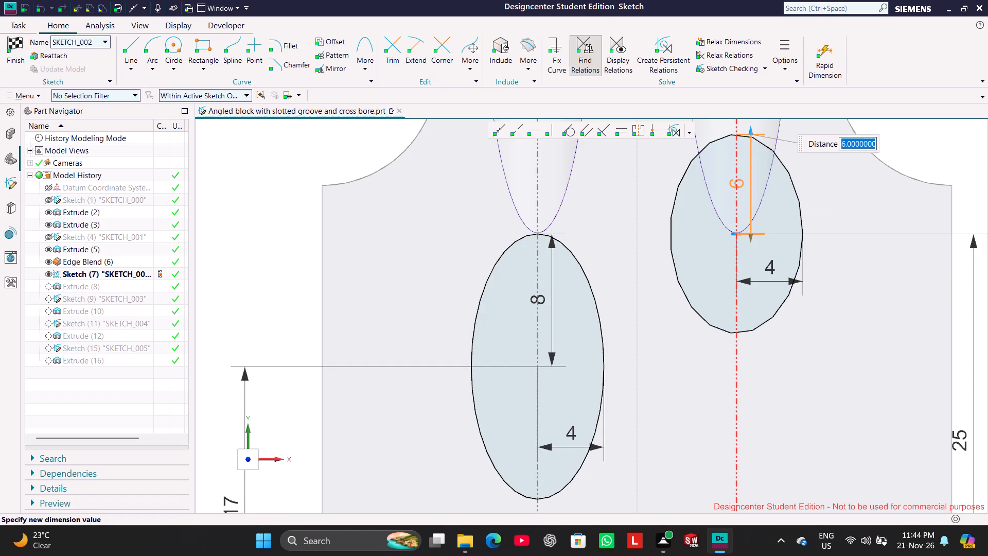
{"action": "key", "text": "Return"}
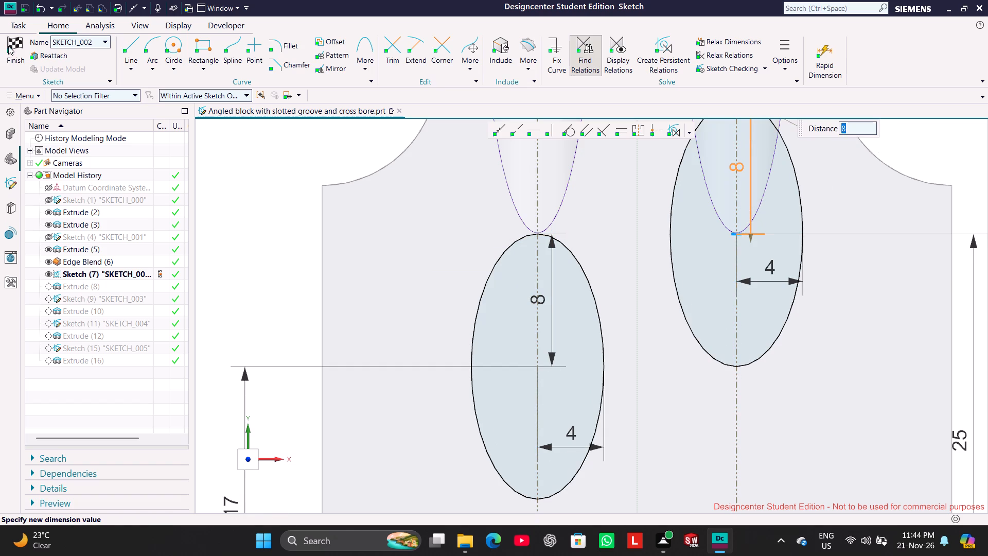
{"action": "left_click", "coordinate": [11, 51]}
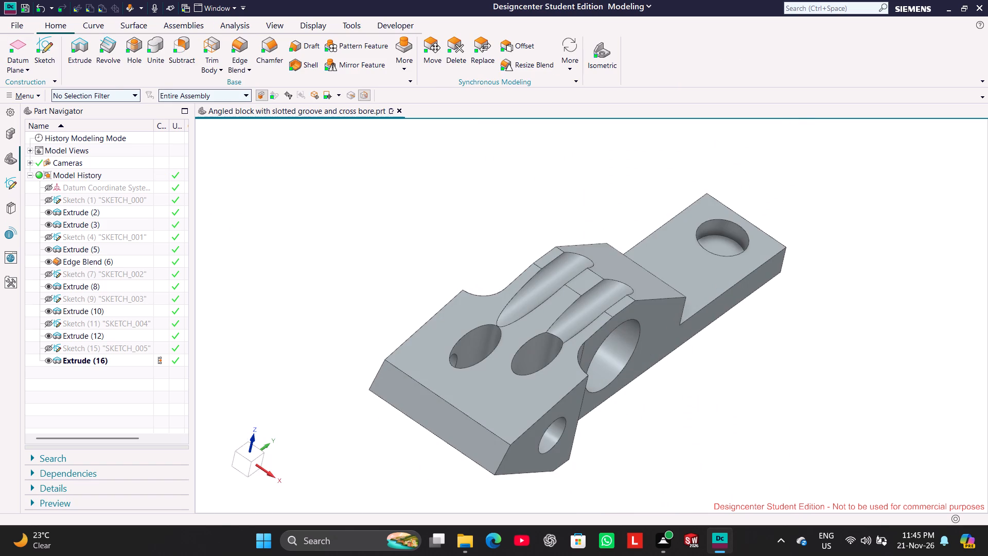
Edit SKETCH_002 with rollback, set the crosswise semi-axis of both ellipses to 5 mm, and finish the sketch.
{"action": "right_click", "coordinate": [119, 274]}
{"action": "left_click", "coordinate": [143, 308]}
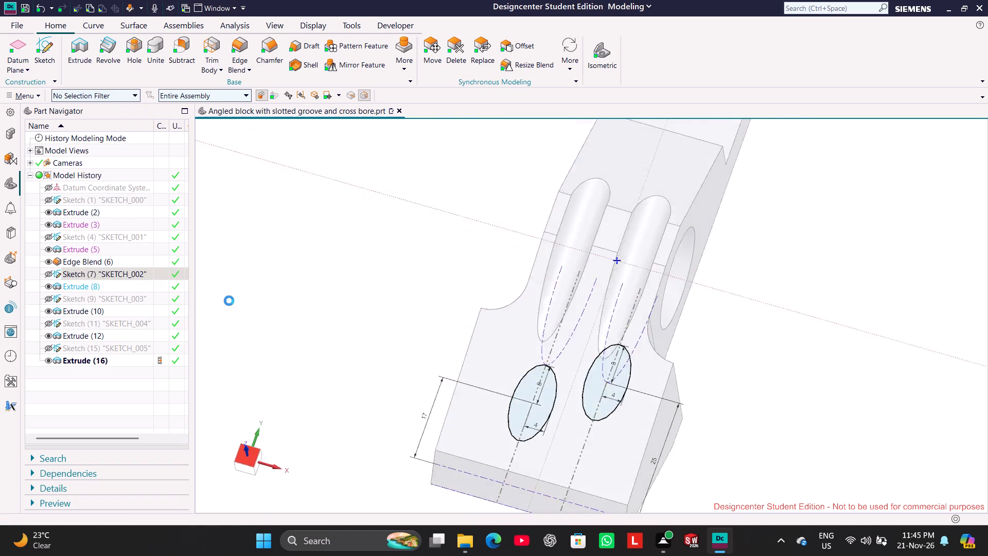
{"action": "double_click", "coordinate": [576, 364]}
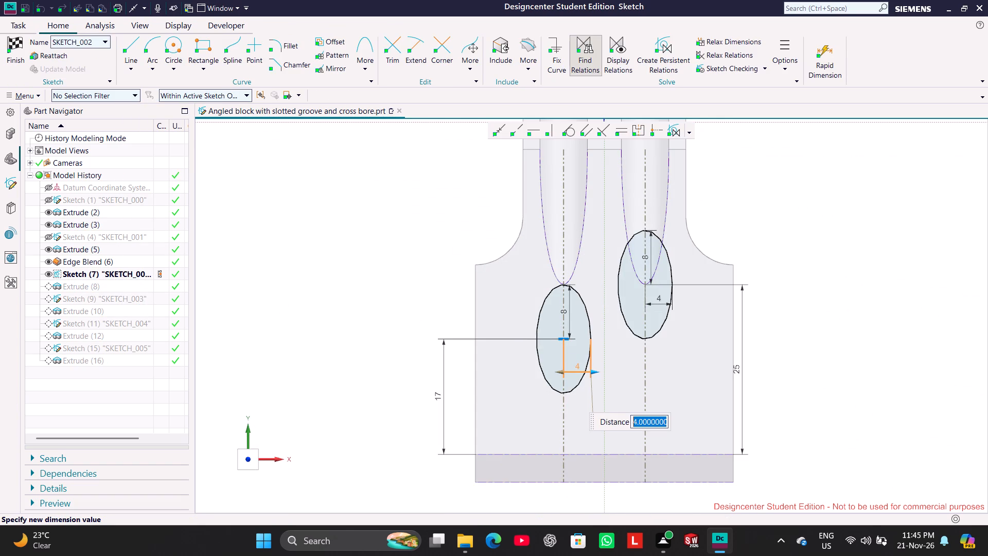
{"action": "key", "text": "5"}
{"action": "key", "text": "Return"}
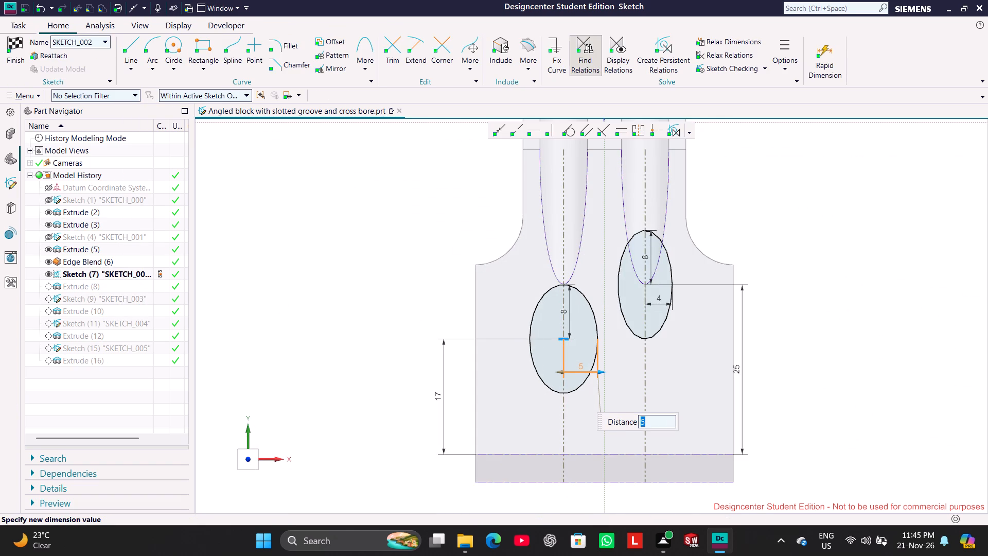
{"action": "double_click", "coordinate": [664, 298]}
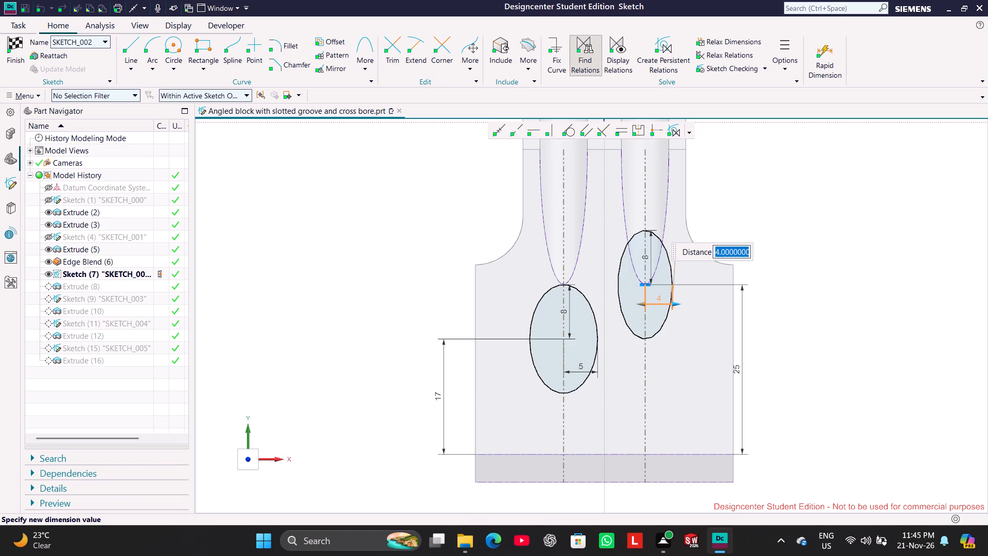
{"action": "key", "text": "5"}
{"action": "key", "text": "Return"}
{"action": "left_click", "coordinate": [834, 319]}
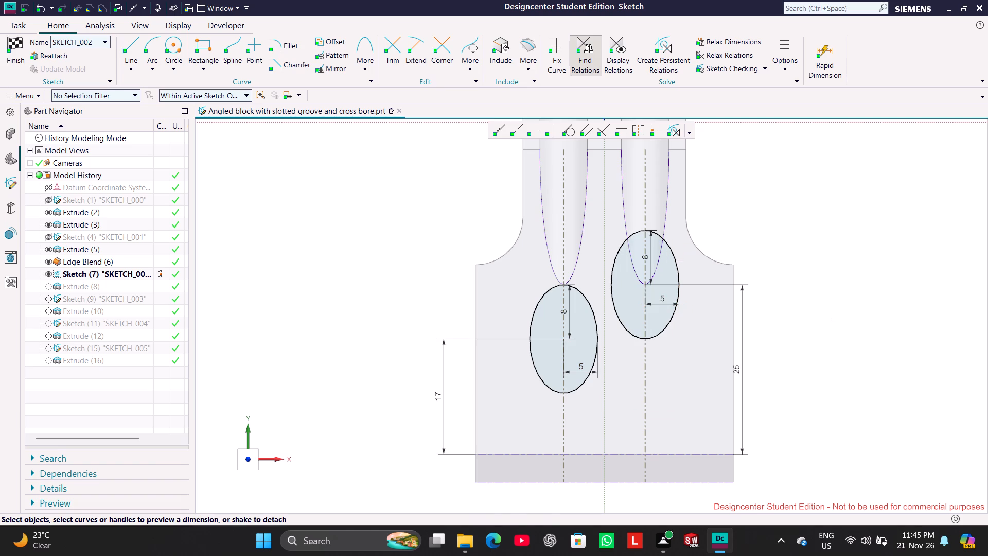
{"action": "left_click", "coordinate": [12, 57]}
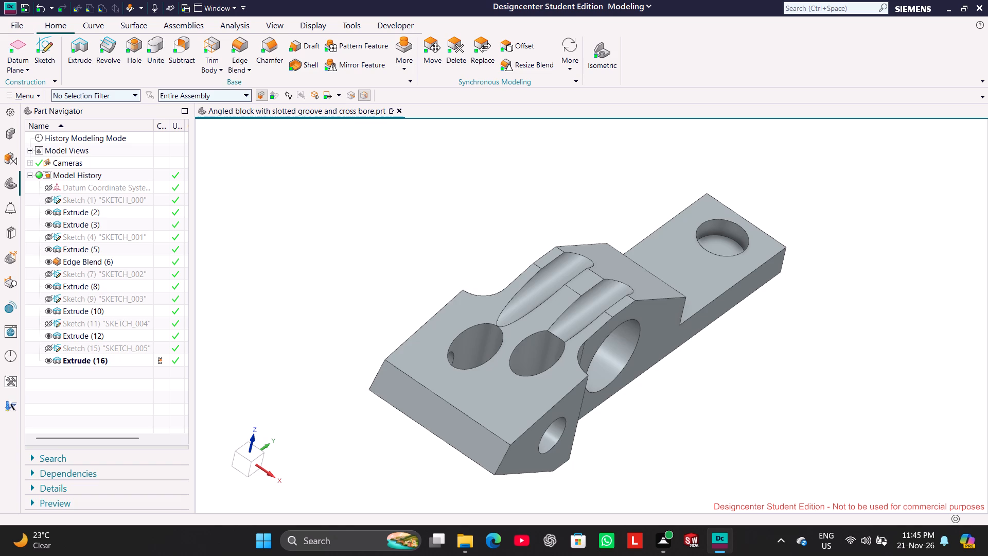
Edit SKETCH_002 with rollback, set the ellipse centre distances from the front edge to 15 mm and 23 mm for the farther one, and finish.
{"action": "right_click", "coordinate": [119, 277]}
{"action": "left_click", "coordinate": [142, 309]}
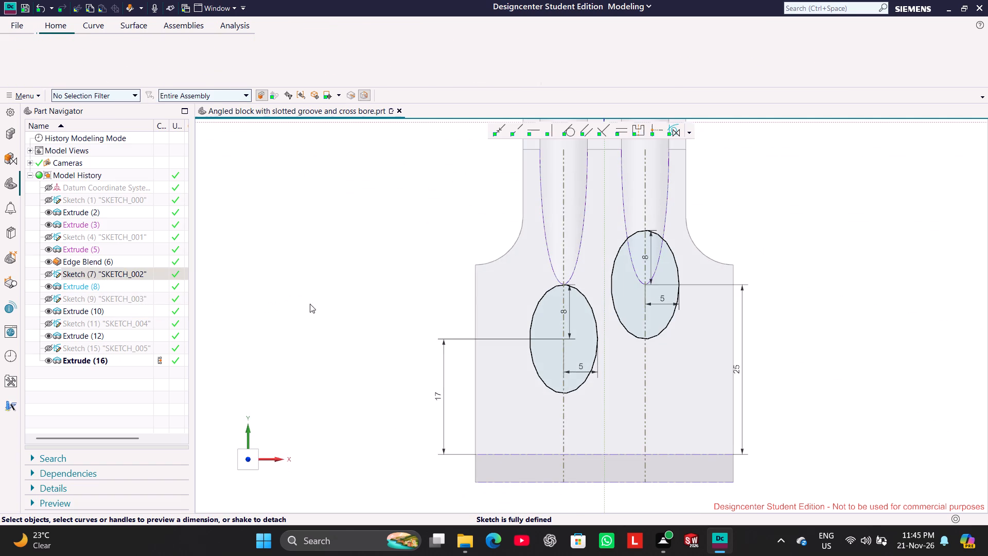
{"action": "double_click", "coordinate": [434, 397]}
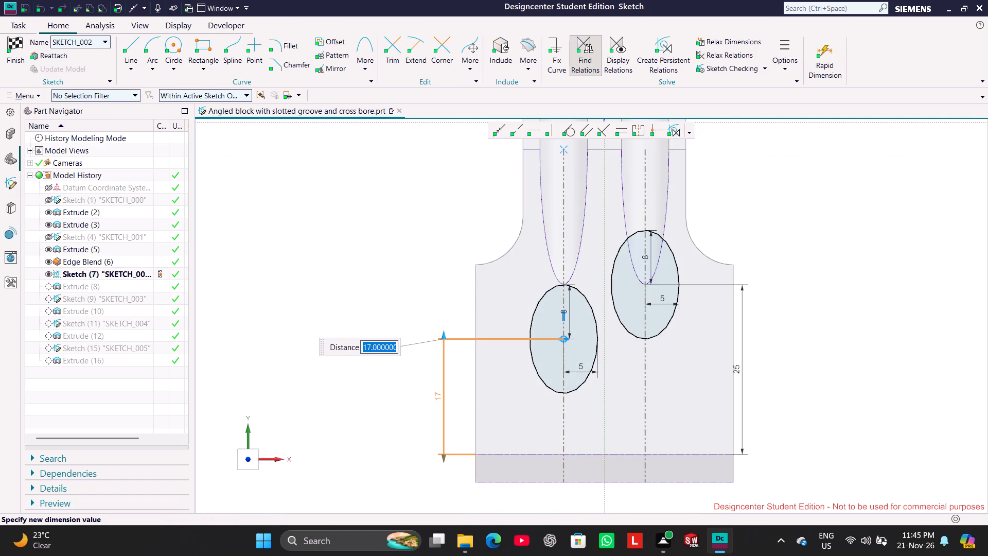
{"action": "type", "text": "15"}
{"action": "key", "text": "Return"}
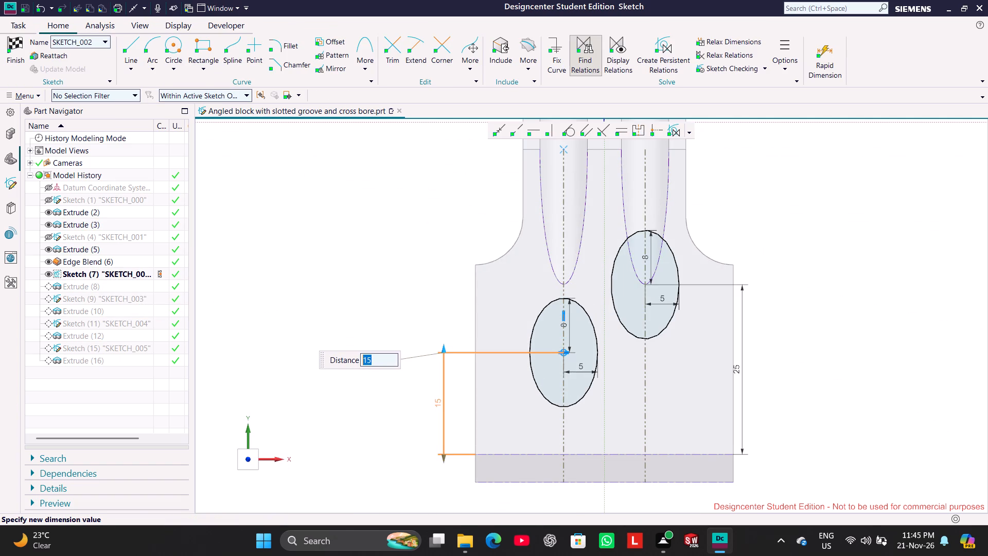
{"action": "double_click", "coordinate": [736, 369]}
{"action": "type", "text": "23"}
{"action": "key", "text": "Return"}
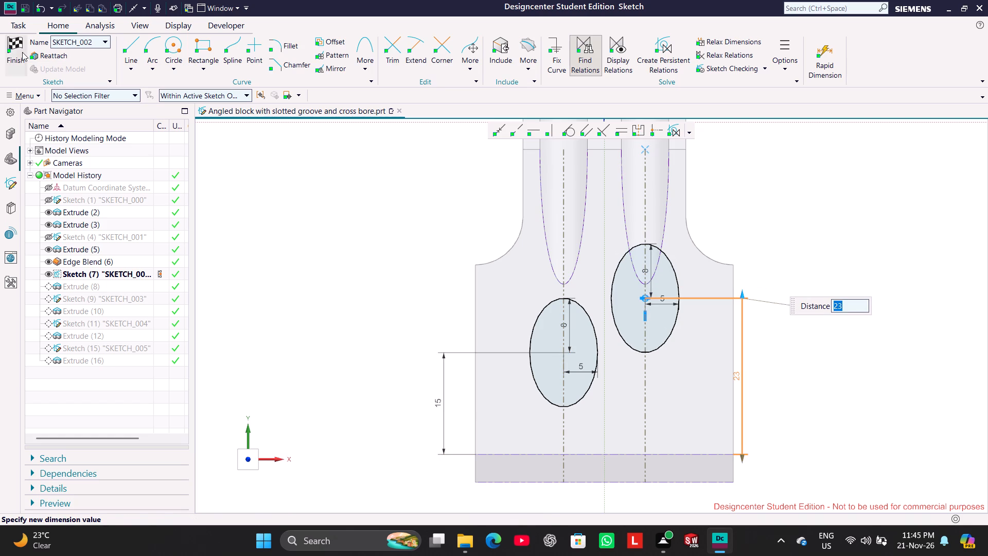
{"action": "left_click", "coordinate": [22, 52]}
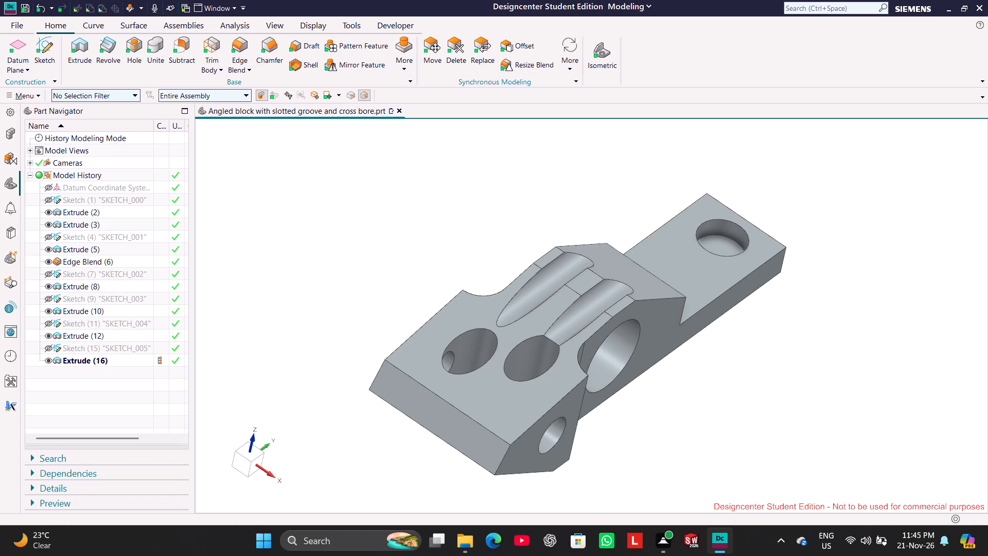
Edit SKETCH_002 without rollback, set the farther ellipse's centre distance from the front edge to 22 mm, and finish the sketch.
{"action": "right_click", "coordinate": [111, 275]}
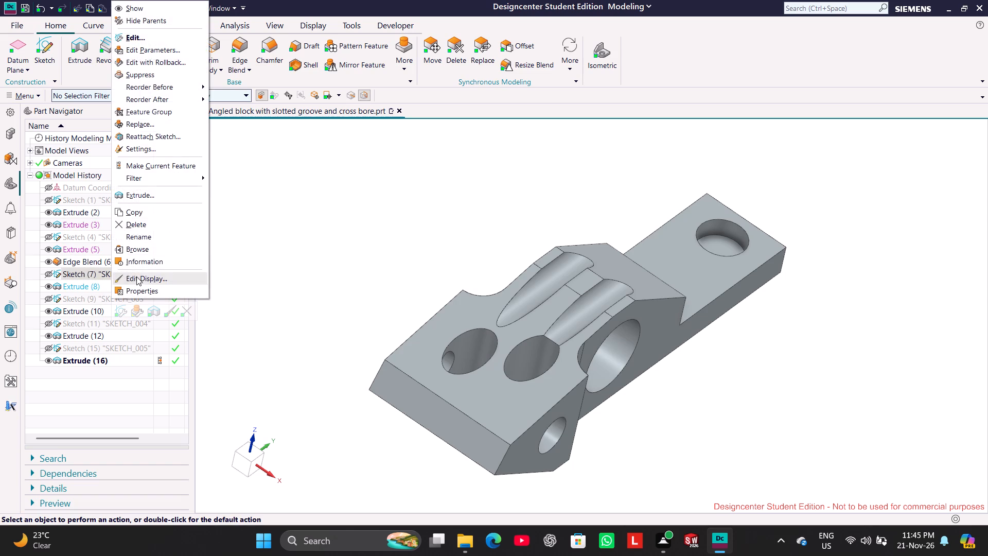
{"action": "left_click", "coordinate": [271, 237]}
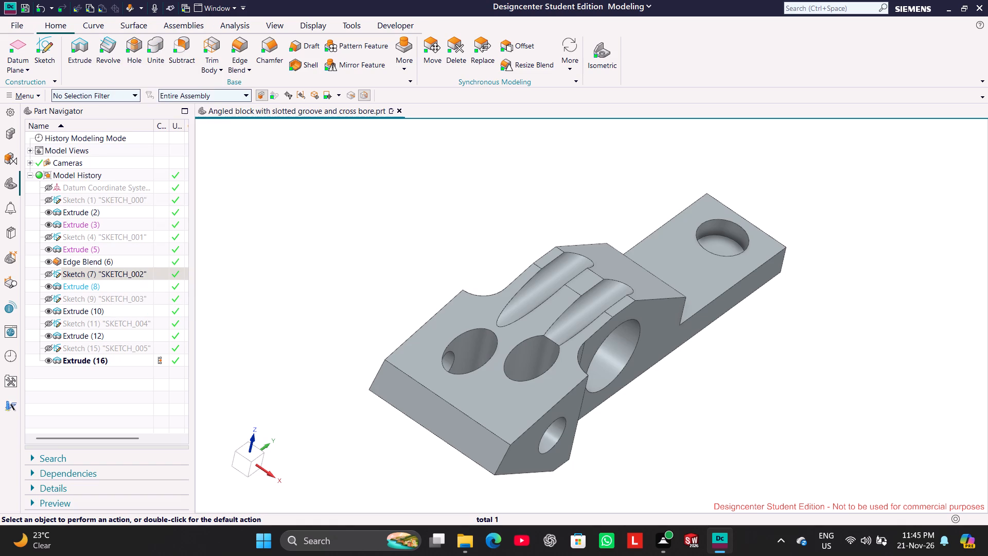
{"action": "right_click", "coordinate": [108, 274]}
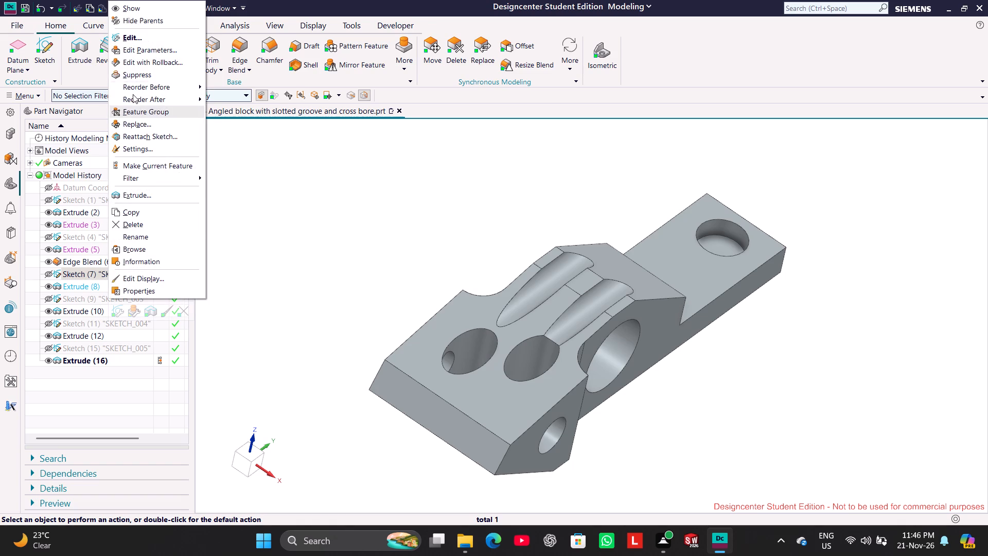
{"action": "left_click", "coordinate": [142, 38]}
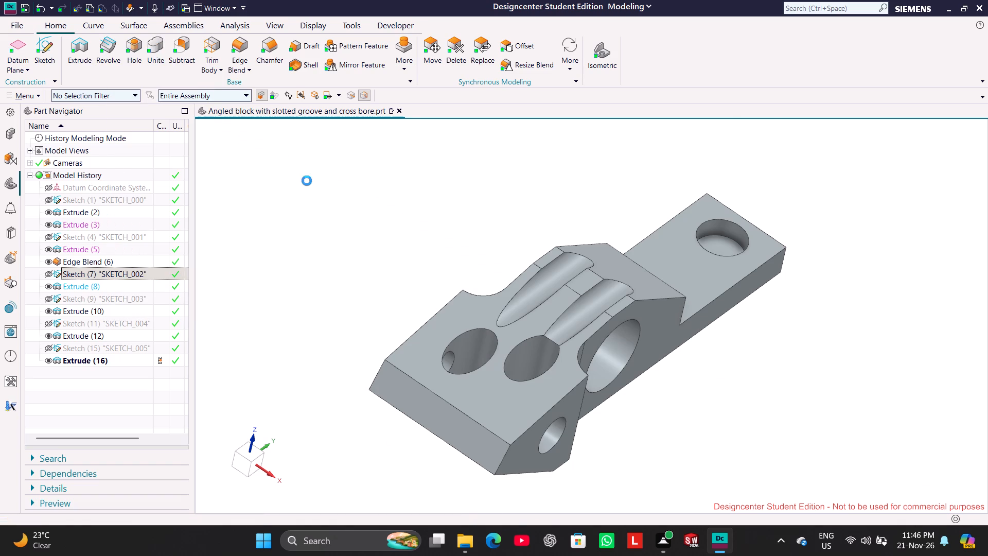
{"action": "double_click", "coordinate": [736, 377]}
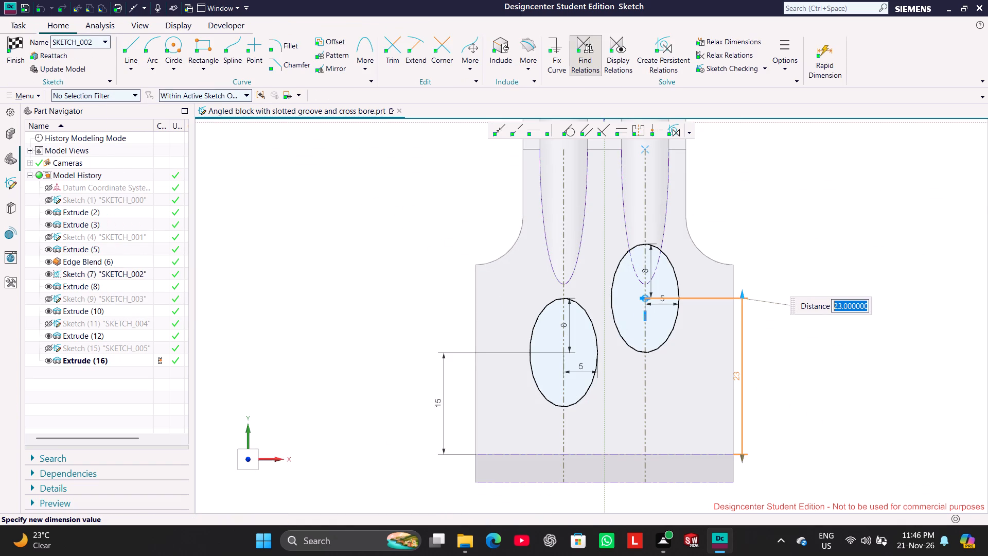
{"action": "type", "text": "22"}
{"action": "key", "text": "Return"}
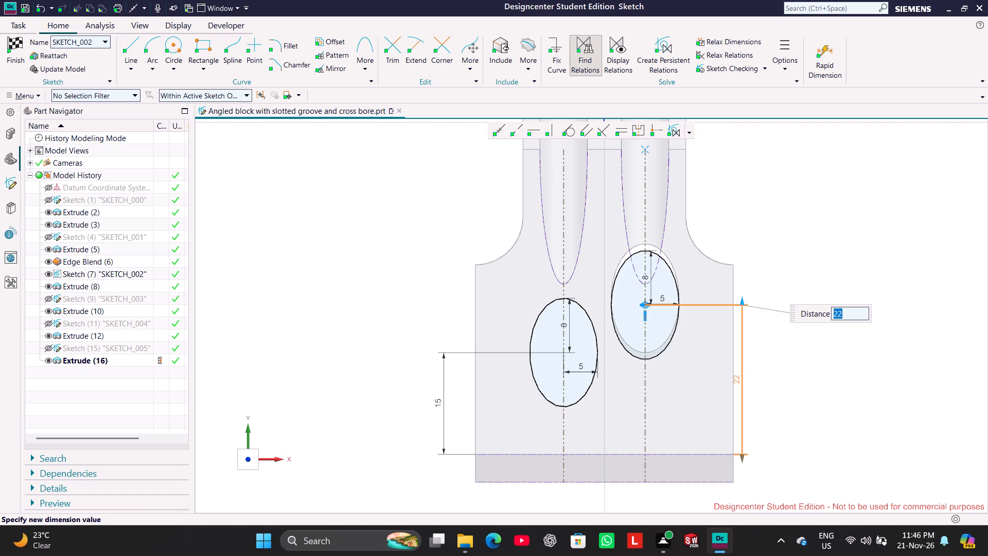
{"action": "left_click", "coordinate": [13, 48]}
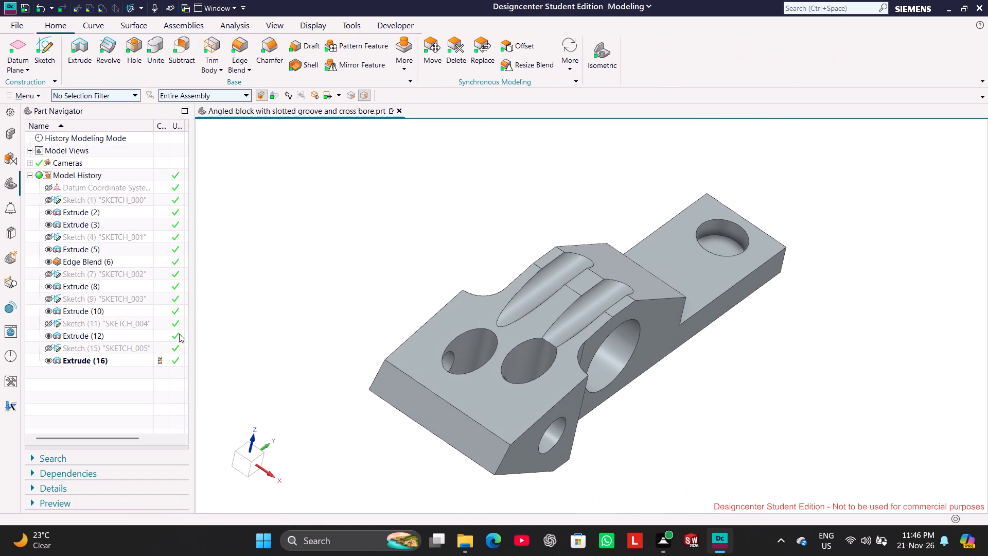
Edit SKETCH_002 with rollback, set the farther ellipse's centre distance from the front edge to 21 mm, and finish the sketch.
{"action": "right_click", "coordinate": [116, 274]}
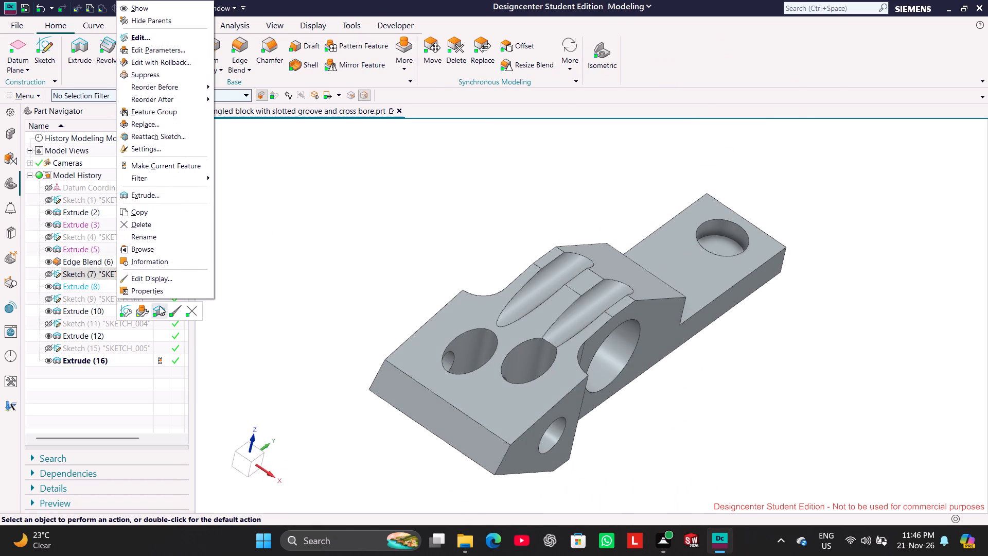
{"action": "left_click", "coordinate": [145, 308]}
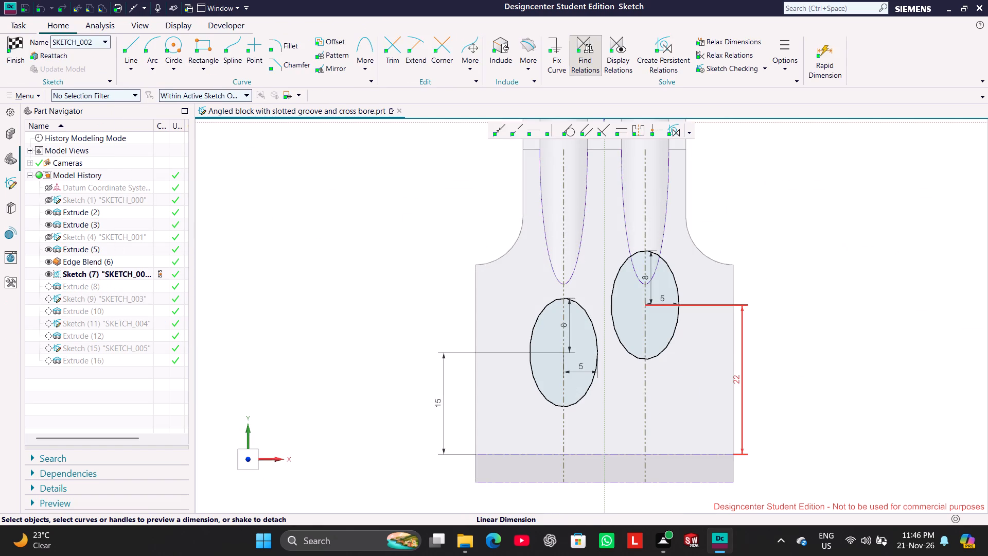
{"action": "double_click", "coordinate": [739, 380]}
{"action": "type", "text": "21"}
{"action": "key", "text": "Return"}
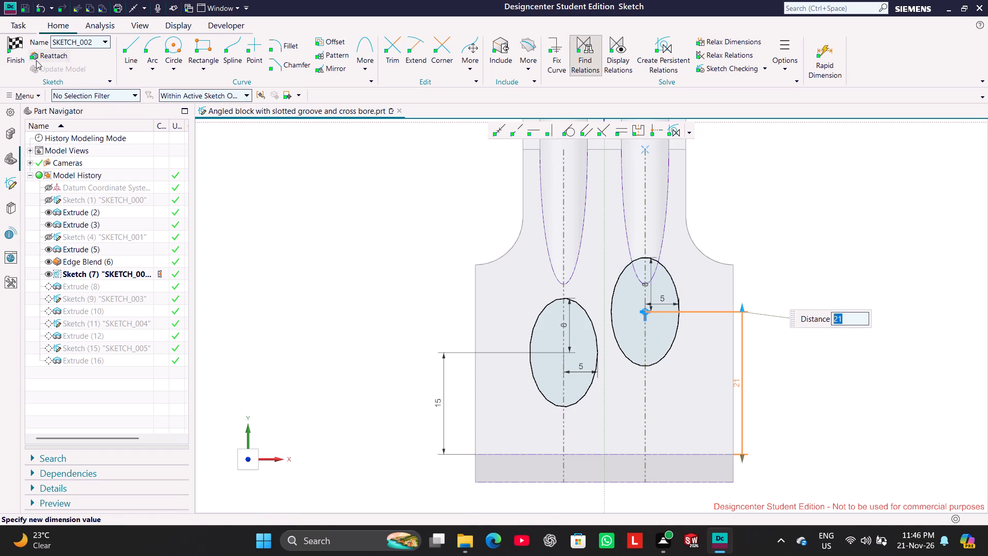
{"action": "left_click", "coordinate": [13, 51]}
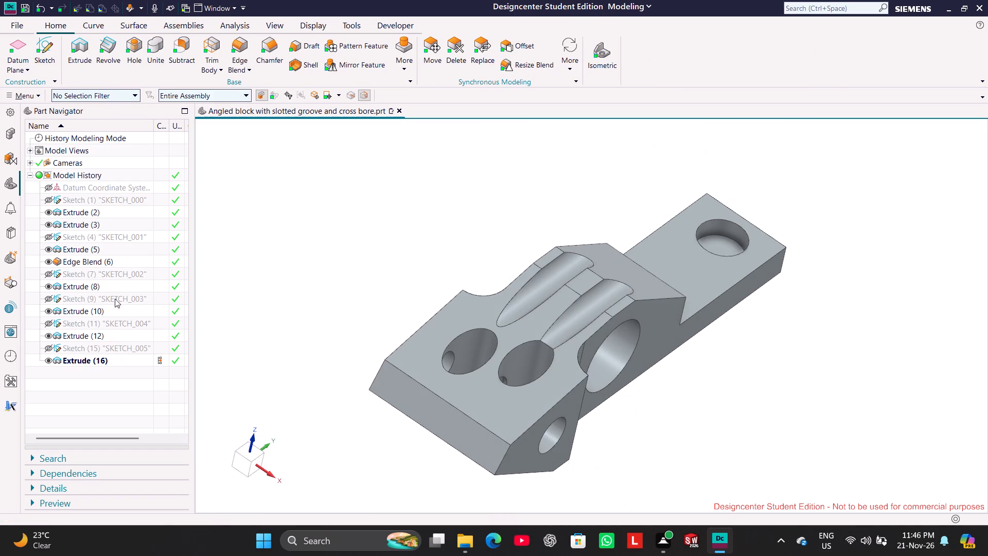
Edit SKETCH_002 with rollback, set the farther ellipse's centre distance from the front edge to 20 mm, and finish the sketch.
{"action": "right_click", "coordinate": [117, 275]}
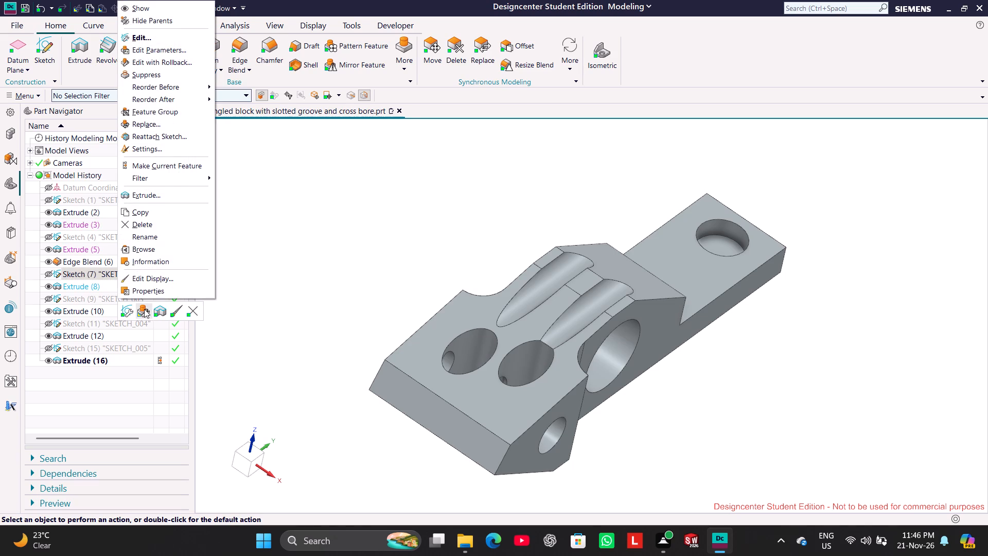
{"action": "left_click", "coordinate": [144, 309]}
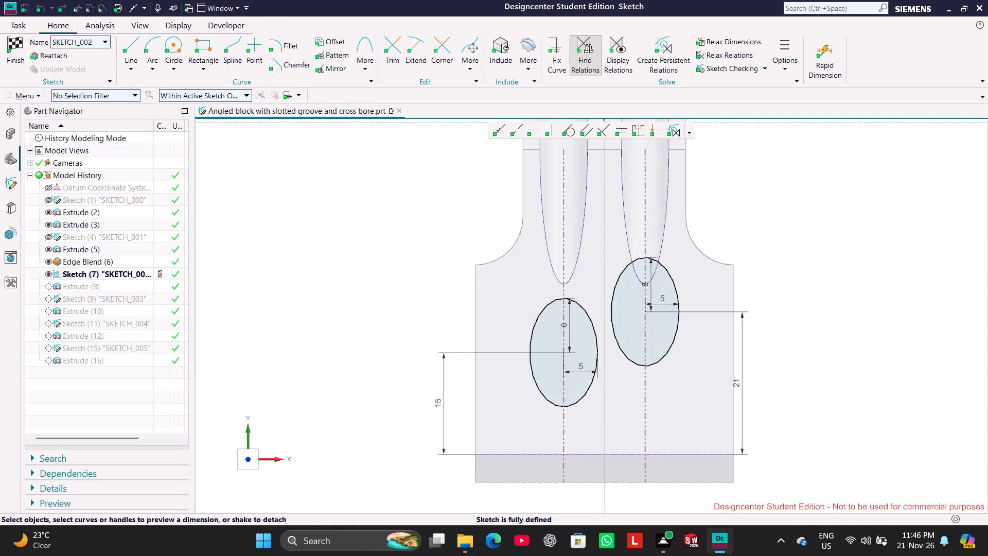
{"action": "double_click", "coordinate": [736, 381]}
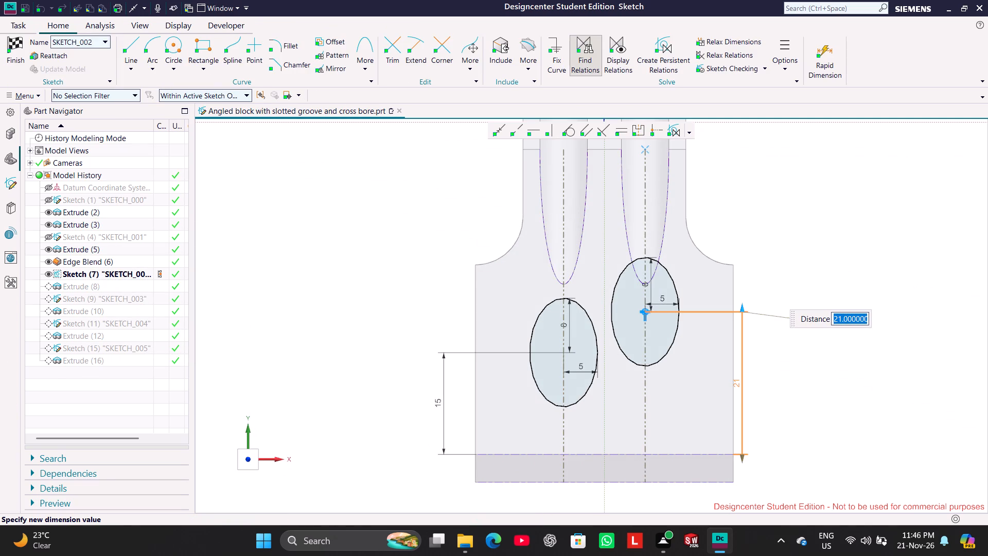
{"action": "type", "text": "20"}
{"action": "key", "text": "Return"}
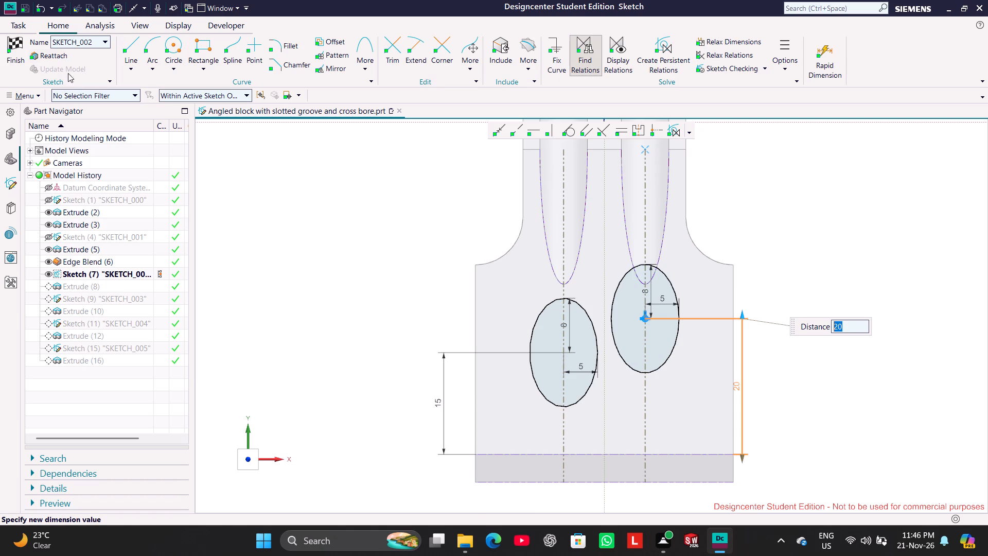
{"action": "left_click", "coordinate": [17, 53]}
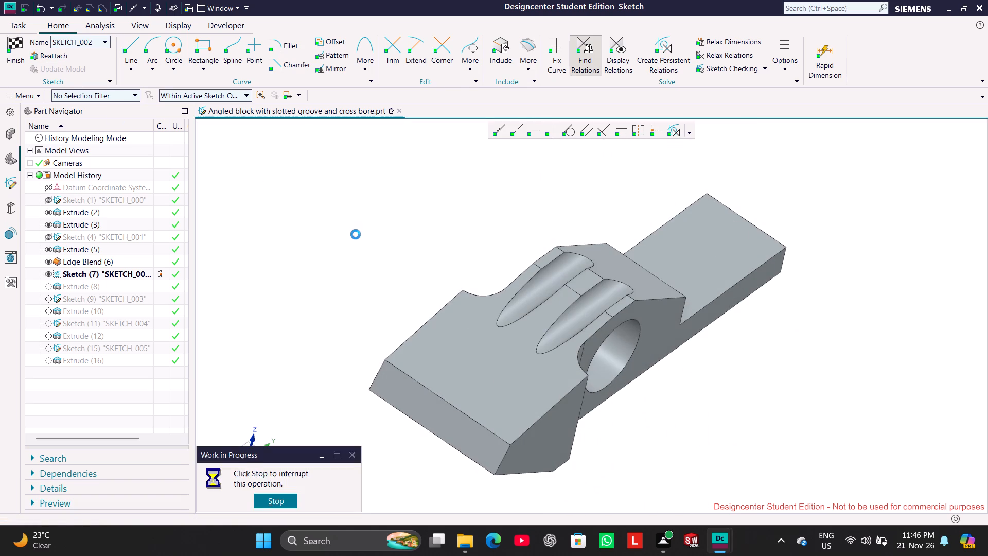
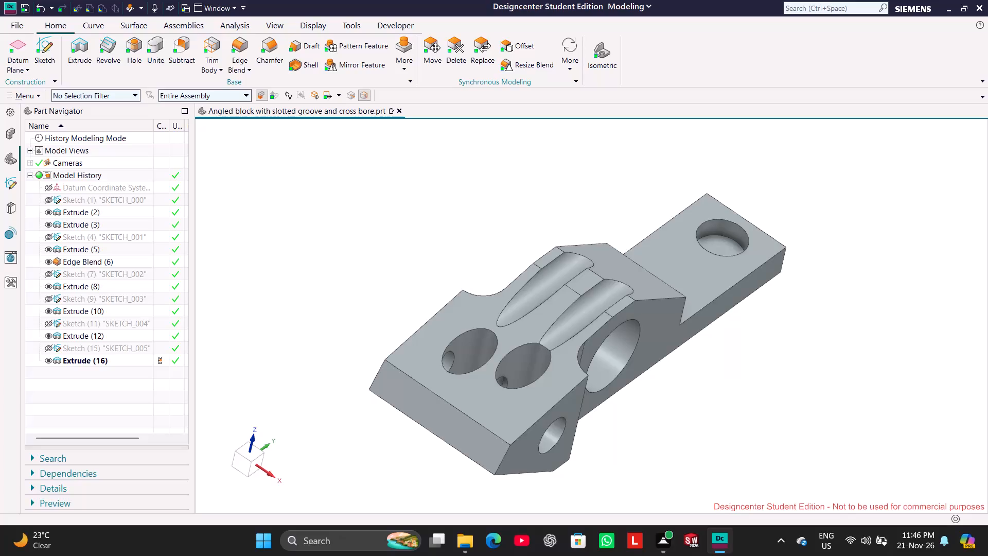
Edit SKETCH_002 with rollback and set the farther ellipse's centre distance from the front edge to 23 mm.
{"action": "right_click", "coordinate": [110, 273]}
{"action": "left_click", "coordinate": [138, 309]}
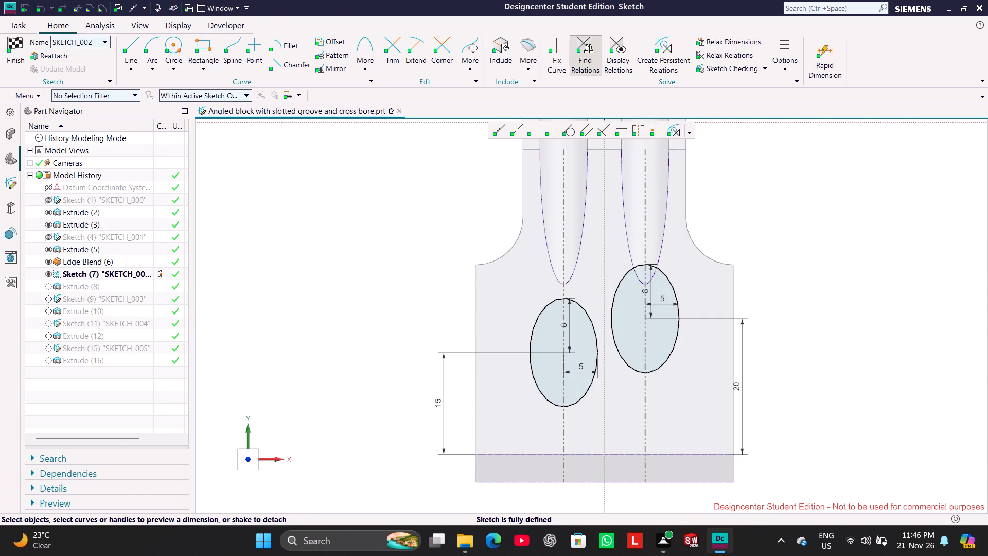
{"action": "double_click", "coordinate": [736, 387]}
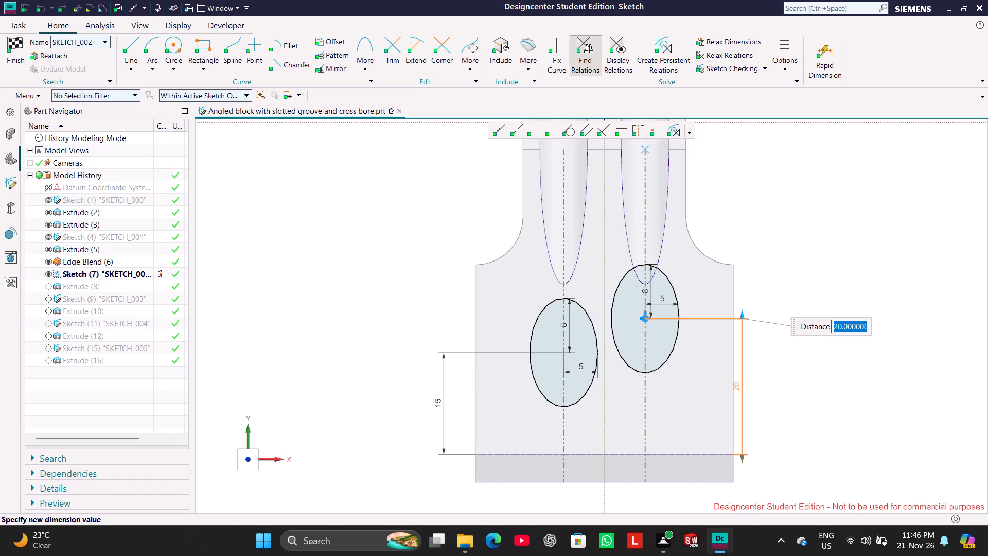
{"action": "type", "text": "23"}
{"action": "key", "text": "Return"}
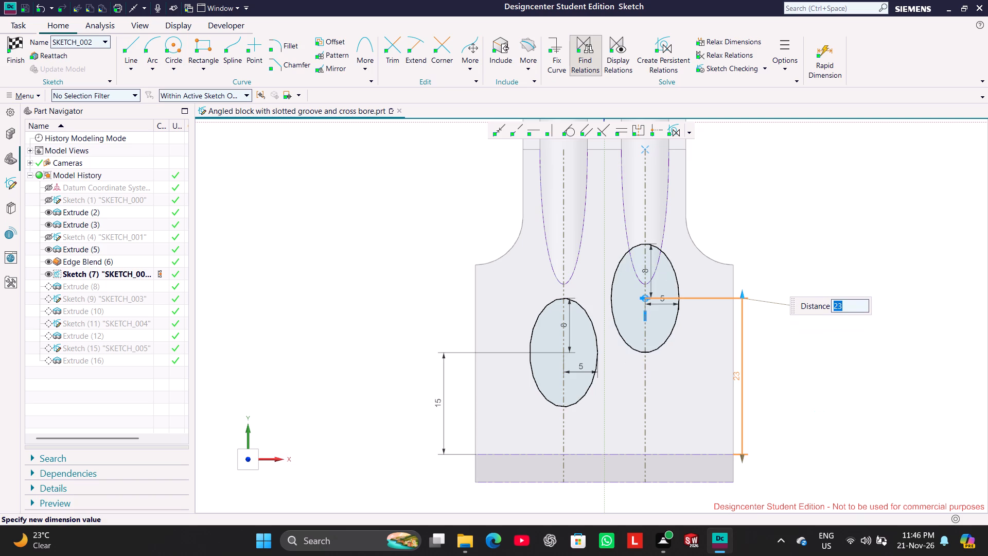
{"action": "left_click", "coordinate": [835, 215]}
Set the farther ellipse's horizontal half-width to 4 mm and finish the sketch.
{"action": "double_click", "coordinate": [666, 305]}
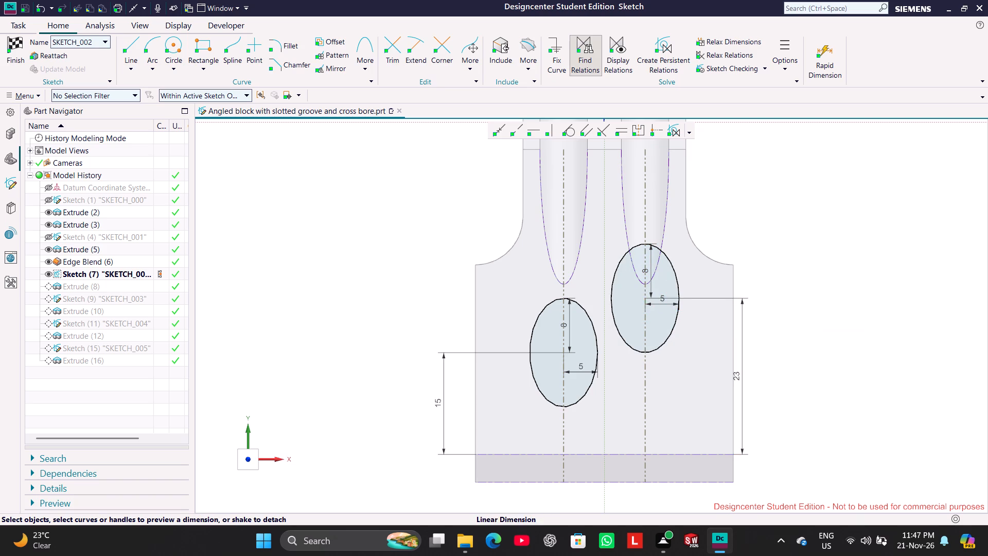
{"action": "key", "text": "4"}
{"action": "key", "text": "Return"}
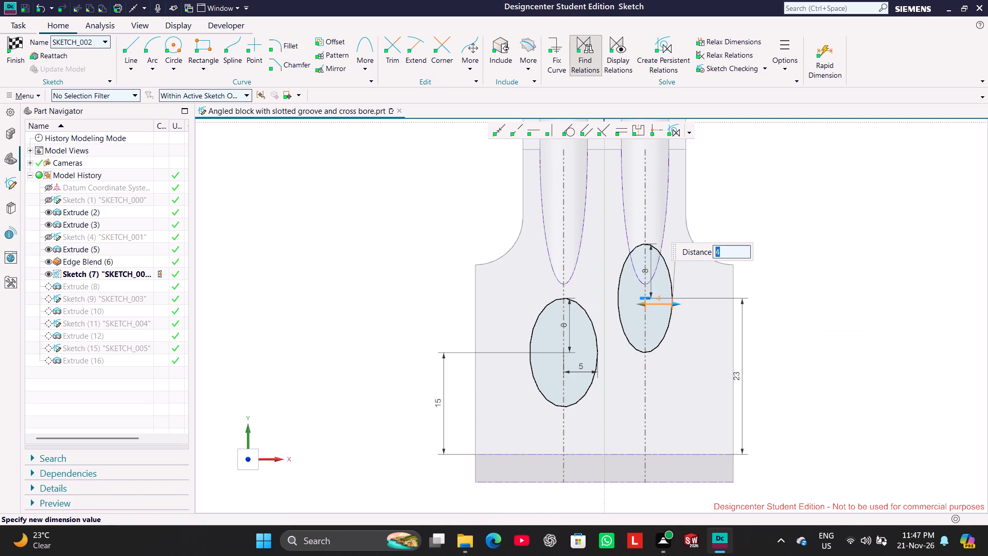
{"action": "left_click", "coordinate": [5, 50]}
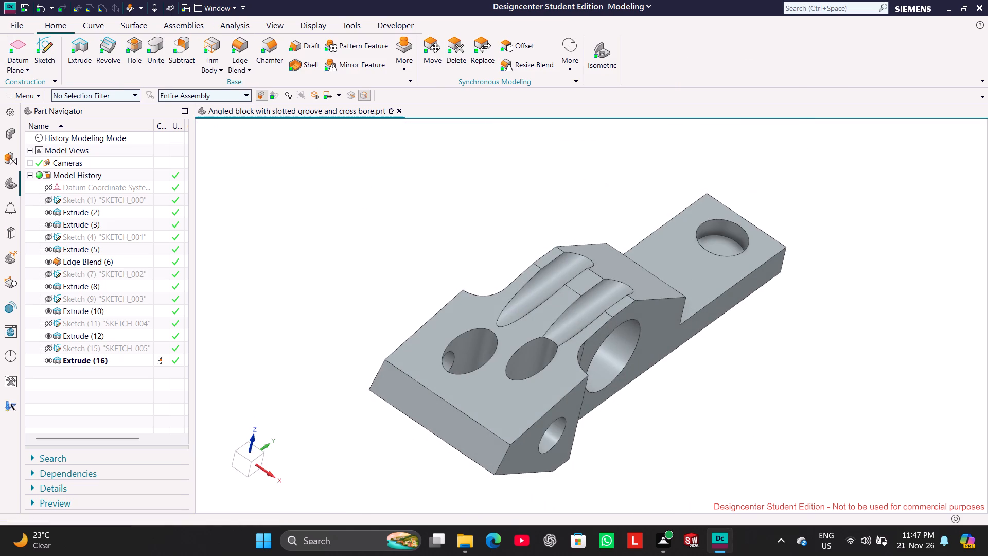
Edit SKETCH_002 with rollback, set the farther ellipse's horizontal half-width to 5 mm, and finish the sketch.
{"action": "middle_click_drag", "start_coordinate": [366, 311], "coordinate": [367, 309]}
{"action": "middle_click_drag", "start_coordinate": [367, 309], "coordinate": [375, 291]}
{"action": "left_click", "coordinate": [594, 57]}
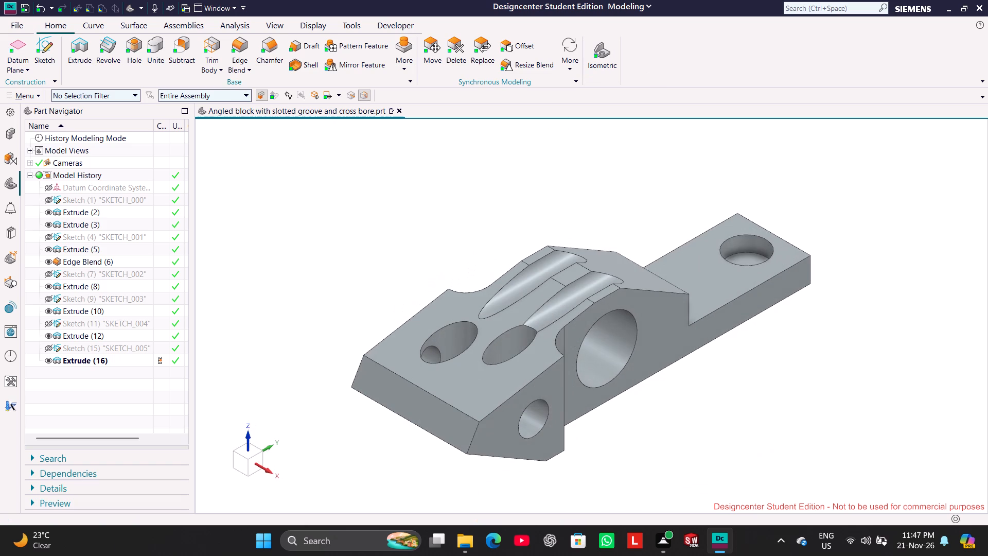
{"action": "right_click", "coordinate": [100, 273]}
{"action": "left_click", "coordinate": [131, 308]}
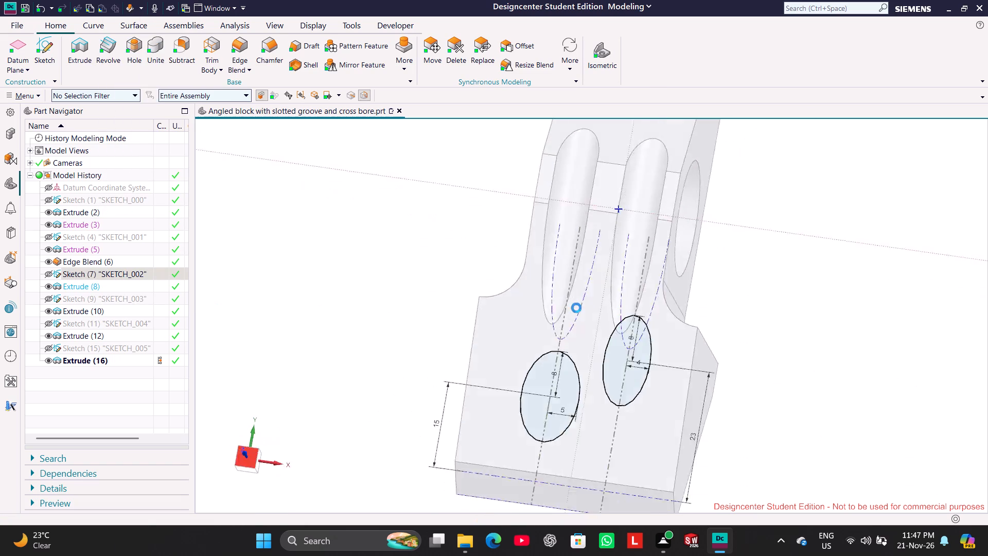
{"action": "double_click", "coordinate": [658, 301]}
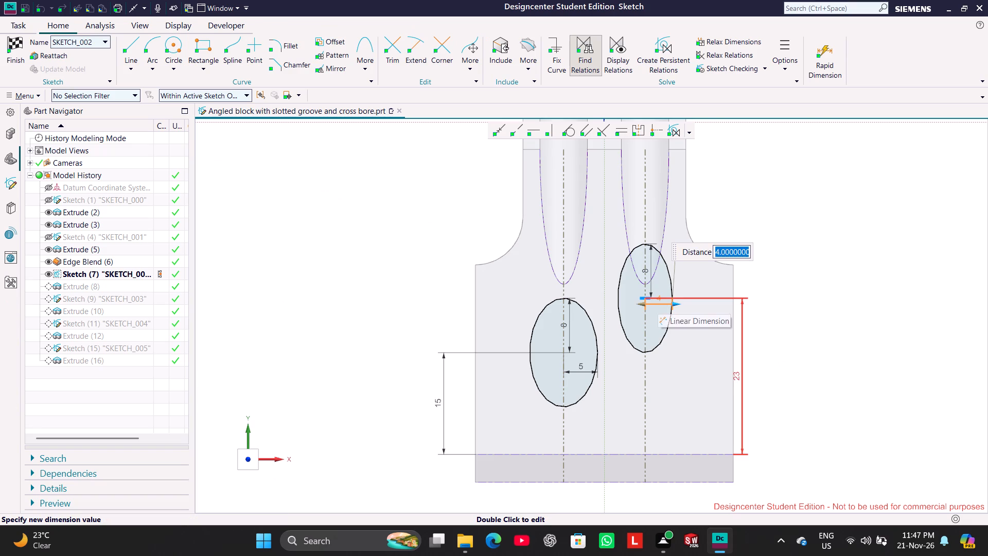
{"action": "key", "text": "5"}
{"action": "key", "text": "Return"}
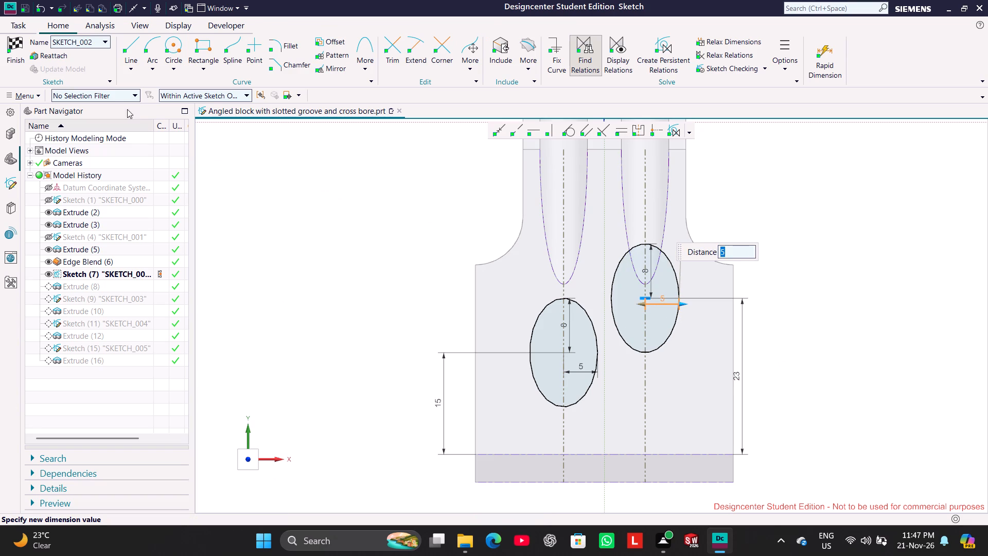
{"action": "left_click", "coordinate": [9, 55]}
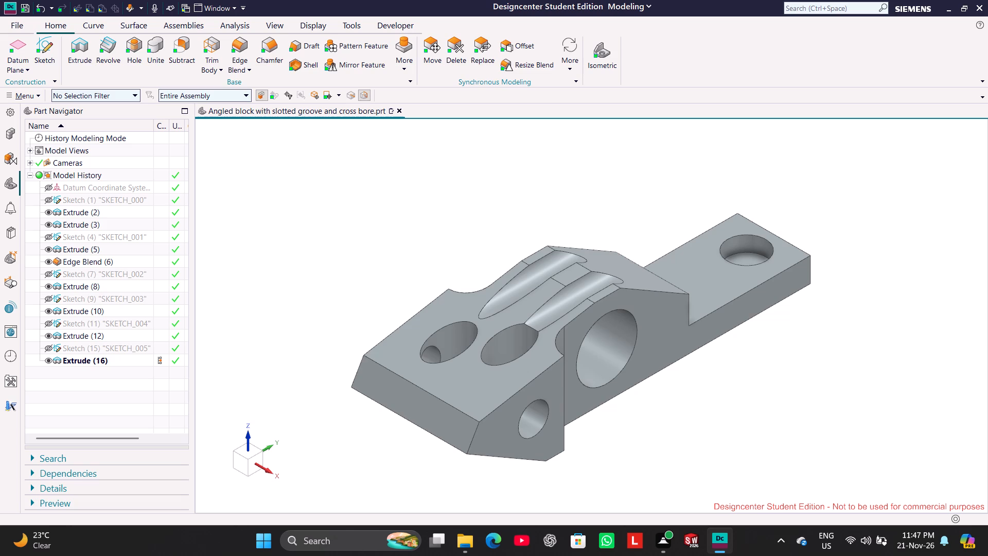
Edit SKETCH_005 with rollback, set the circle centreline's distance from the slanted front face to 12 mm, and finish the sketch.
{"action": "right_click", "coordinate": [119, 350]}
{"action": "left_click", "coordinate": [143, 360]}
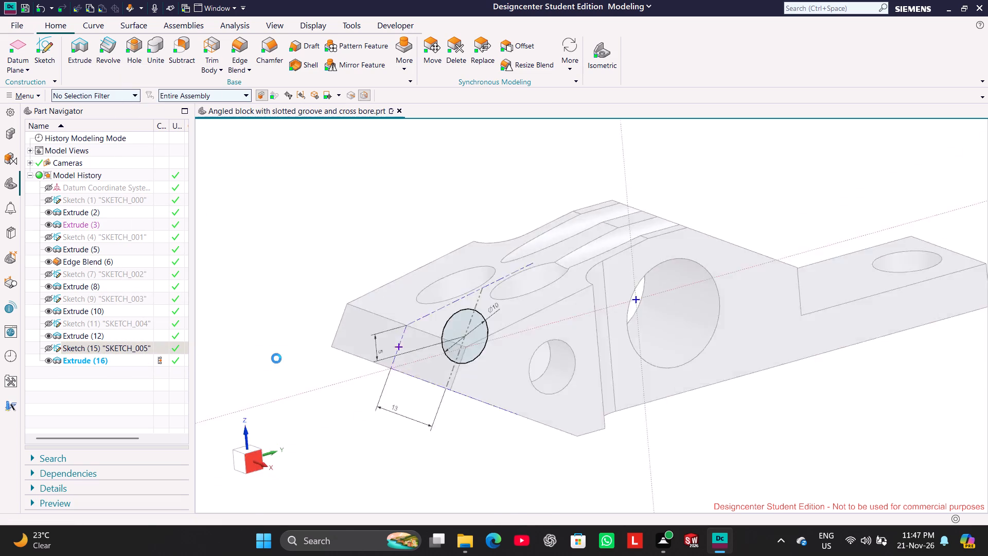
{"action": "double_click", "coordinate": [458, 398]}
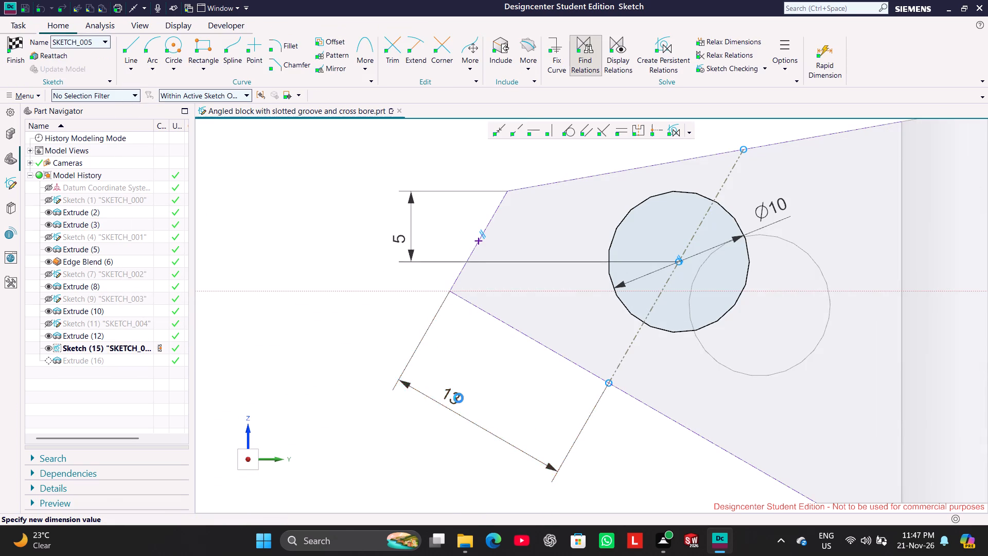
{"action": "type", "text": "12"}
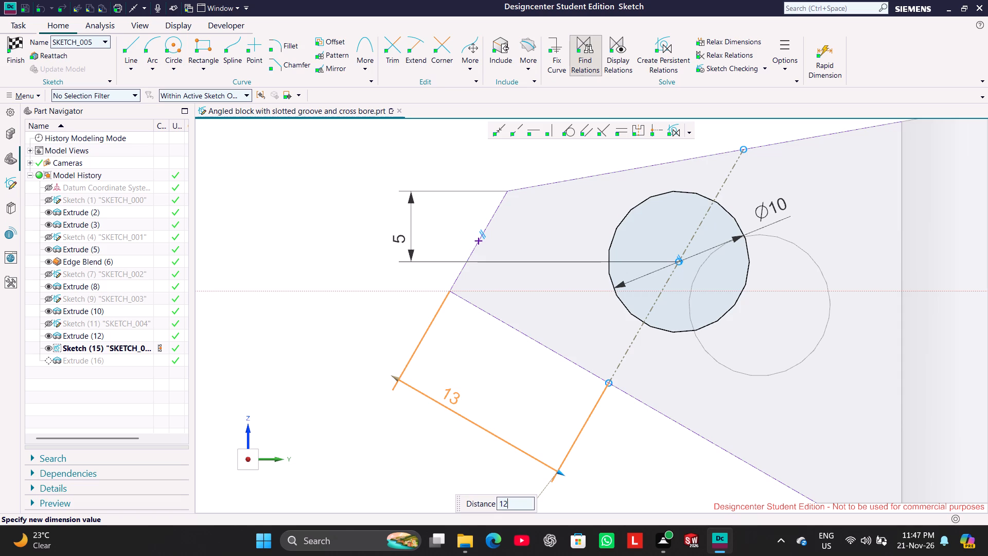
{"action": "key", "text": "Return"}
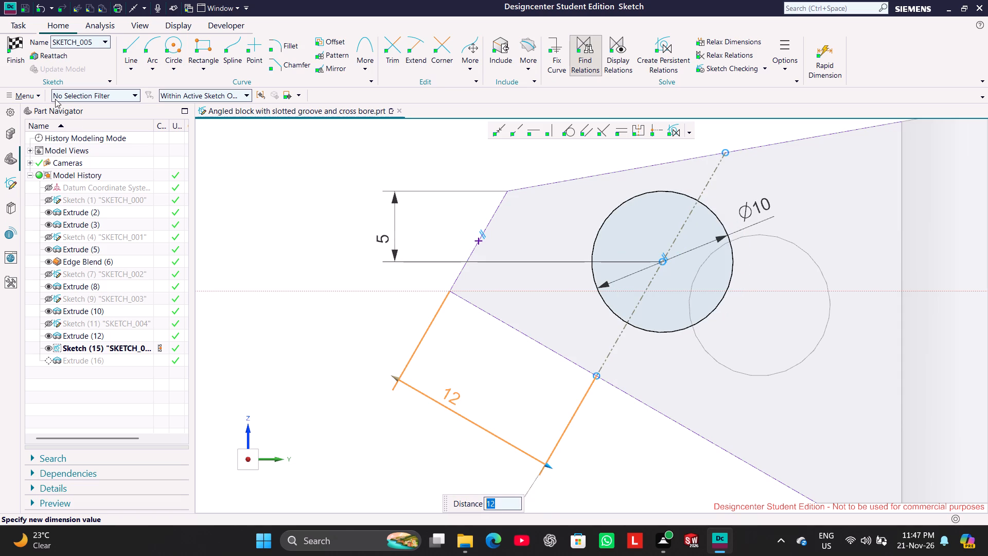
{"action": "left_click", "coordinate": [11, 47]}
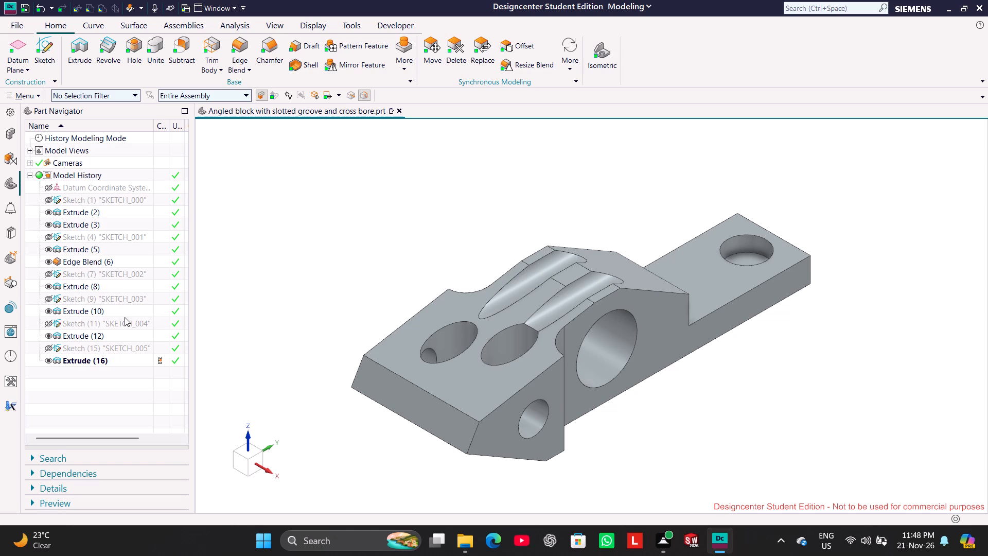
Edit SKETCH_002 with rollback, set the horizontal half-width of both ellipses to 6 mm, finish the sketch, and dismiss the information window.
{"action": "right_click", "coordinate": [94, 275]}
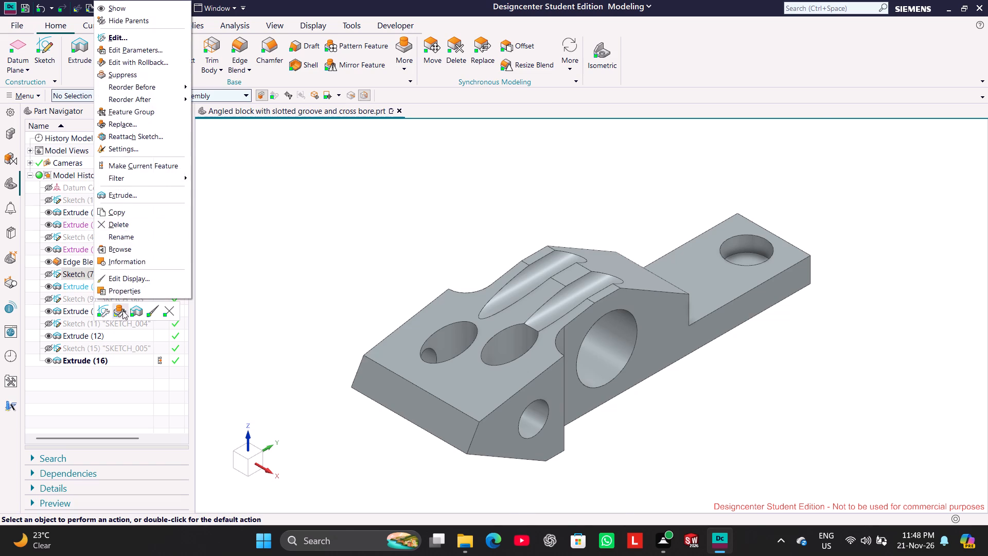
{"action": "left_click", "coordinate": [121, 311]}
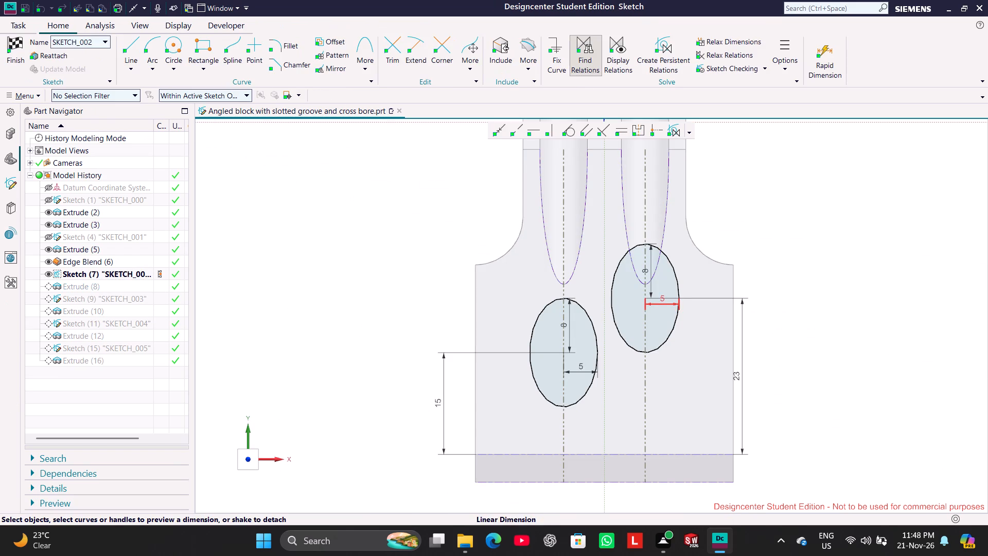
{"action": "double_click", "coordinate": [667, 304]}
{"action": "key", "text": "6"}
{"action": "key", "text": "Return"}
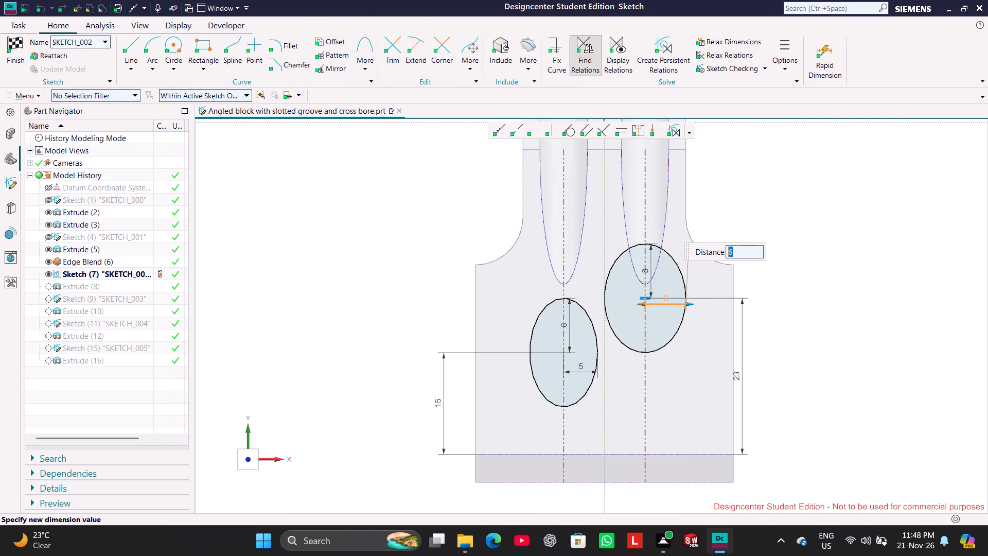
{"action": "double_click", "coordinate": [579, 370]}
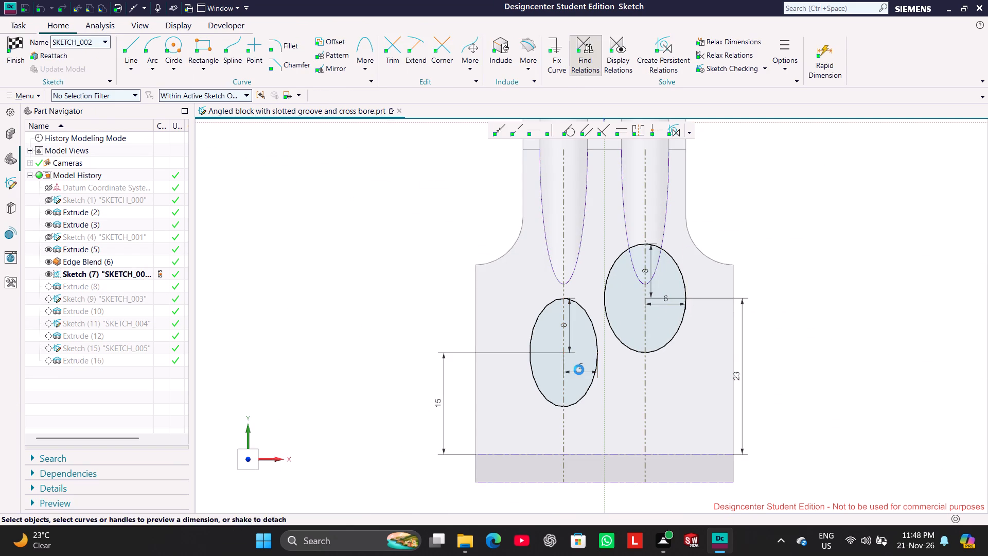
{"action": "key", "text": "6"}
{"action": "key", "text": "Return"}
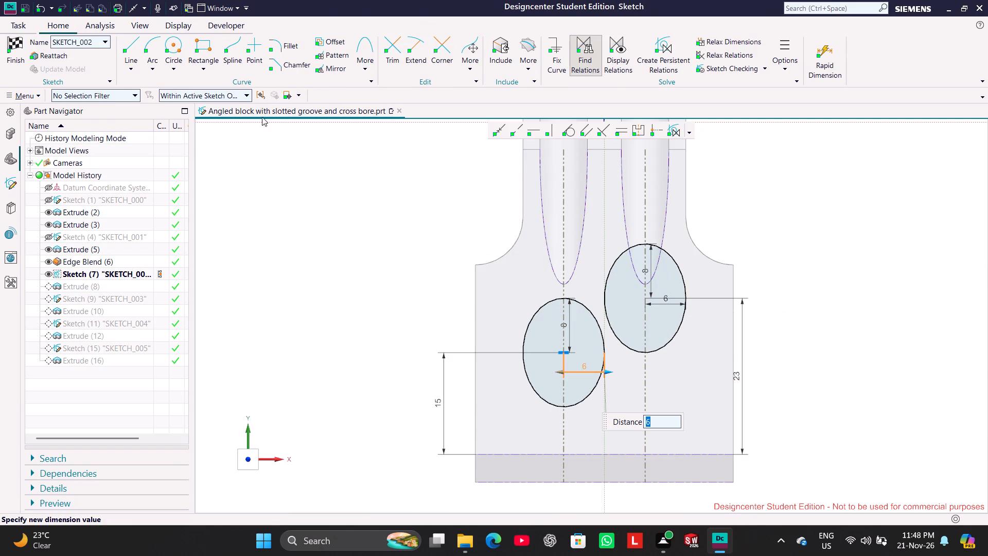
{"action": "left_click", "coordinate": [10, 57]}
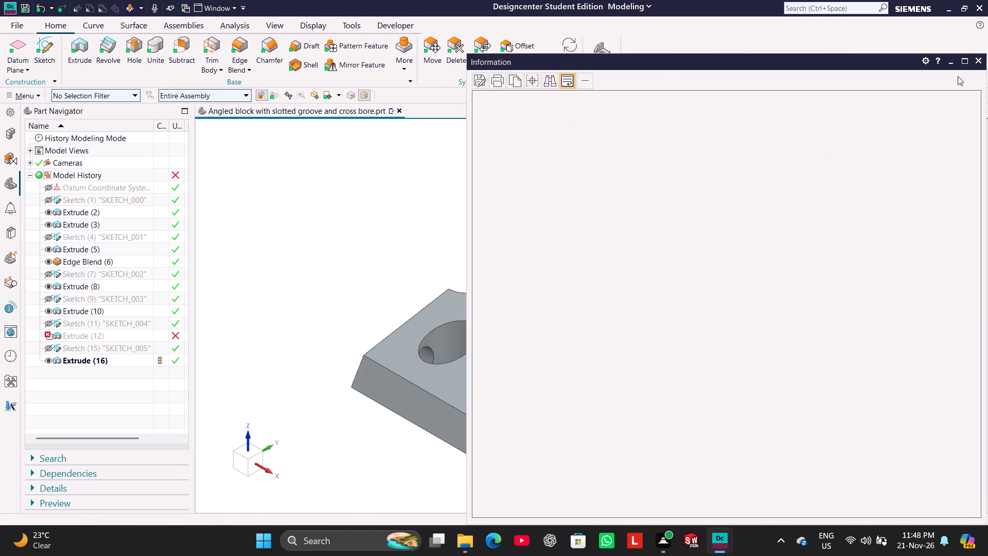
{"action": "left_click", "coordinate": [977, 59]}
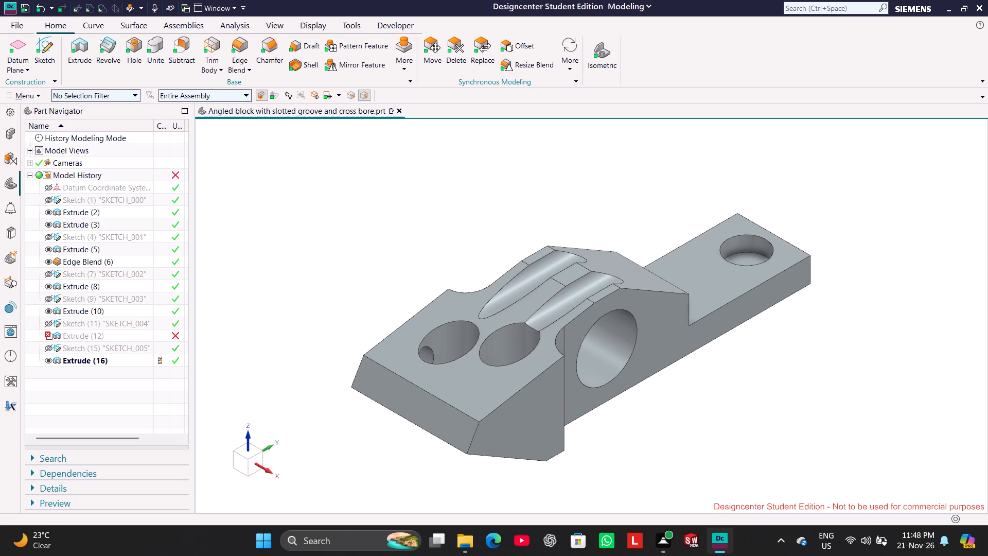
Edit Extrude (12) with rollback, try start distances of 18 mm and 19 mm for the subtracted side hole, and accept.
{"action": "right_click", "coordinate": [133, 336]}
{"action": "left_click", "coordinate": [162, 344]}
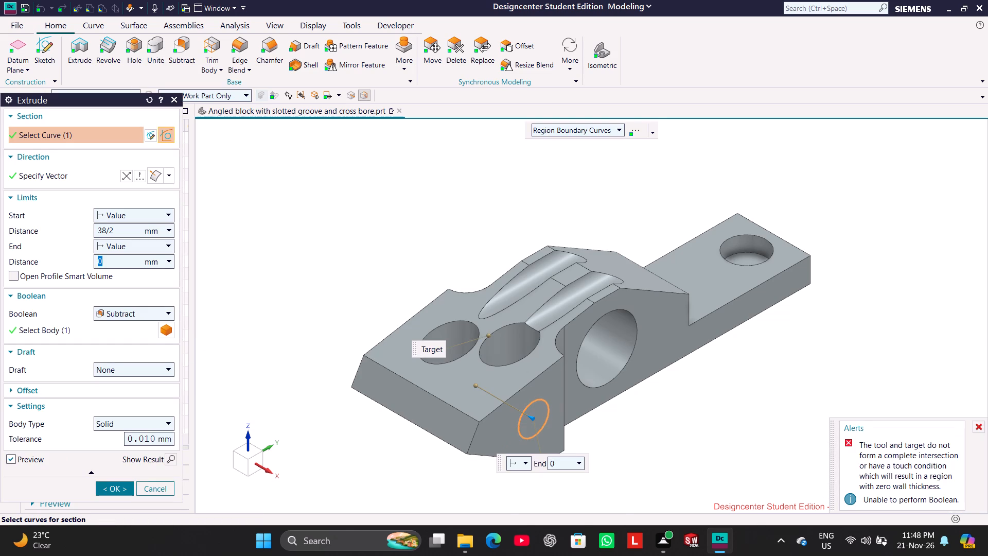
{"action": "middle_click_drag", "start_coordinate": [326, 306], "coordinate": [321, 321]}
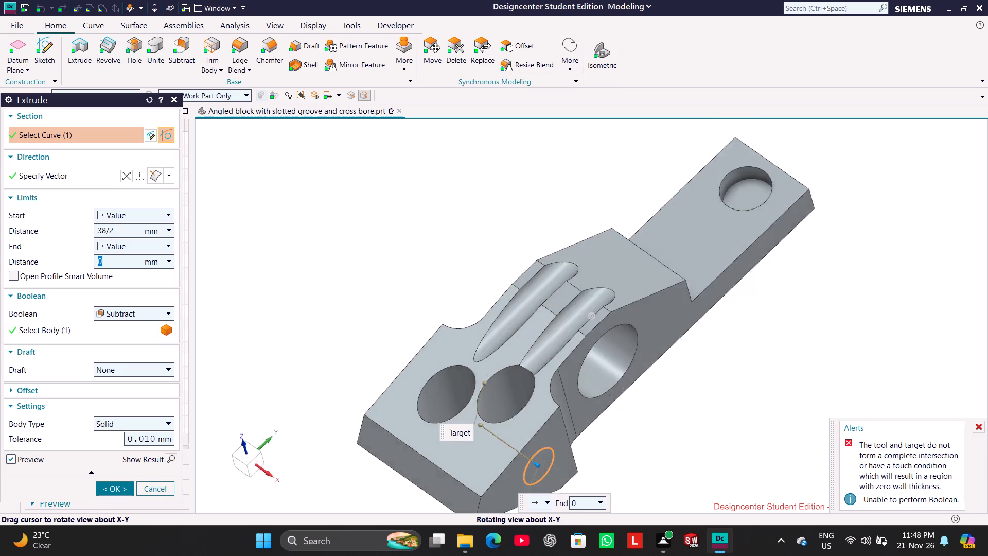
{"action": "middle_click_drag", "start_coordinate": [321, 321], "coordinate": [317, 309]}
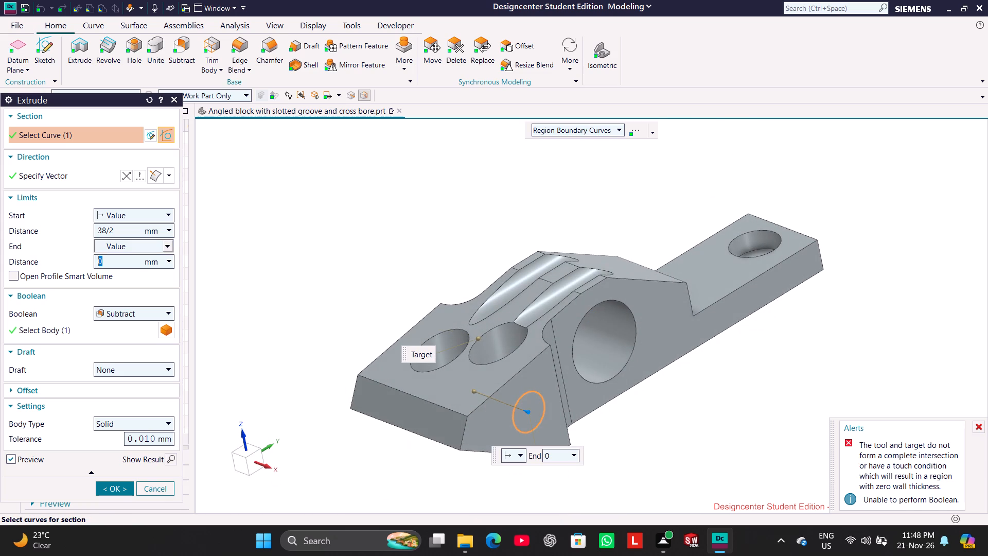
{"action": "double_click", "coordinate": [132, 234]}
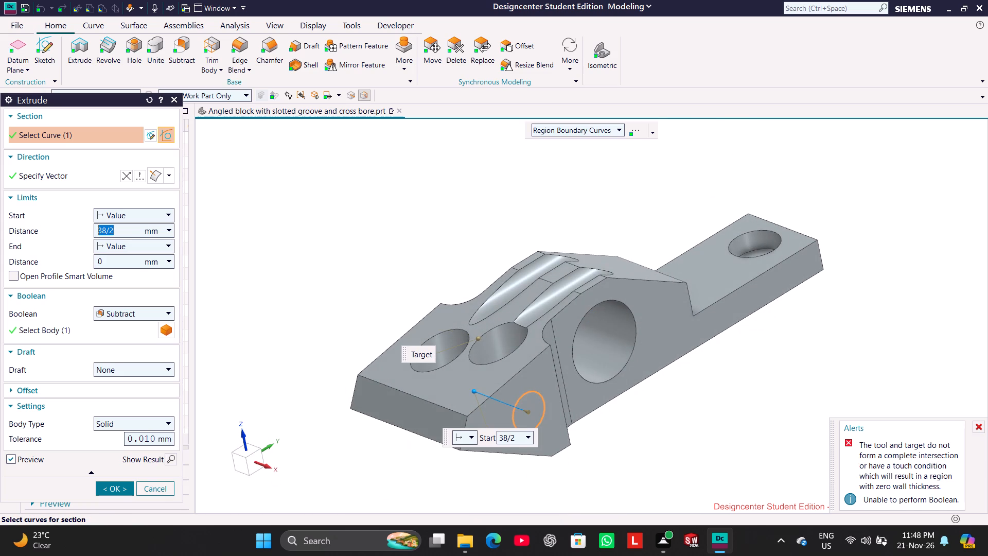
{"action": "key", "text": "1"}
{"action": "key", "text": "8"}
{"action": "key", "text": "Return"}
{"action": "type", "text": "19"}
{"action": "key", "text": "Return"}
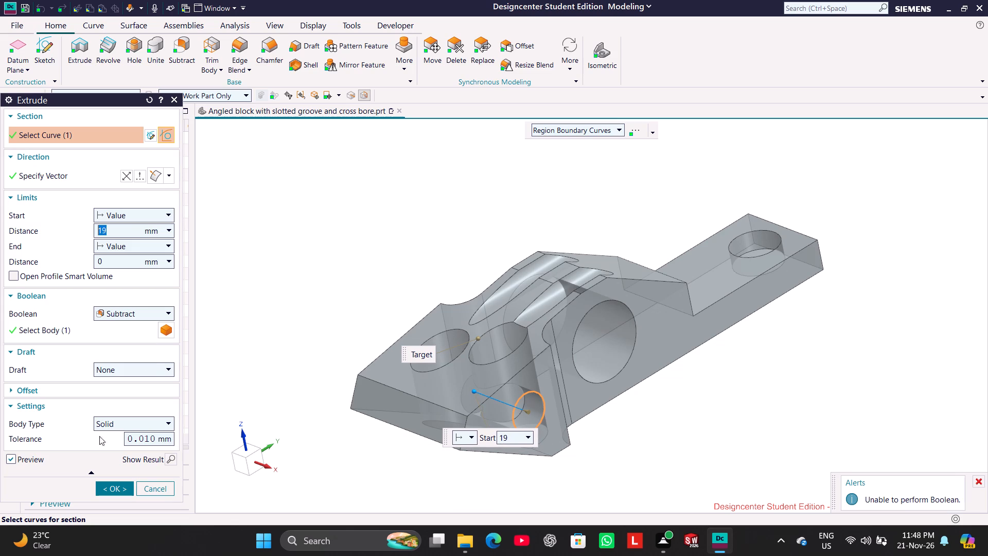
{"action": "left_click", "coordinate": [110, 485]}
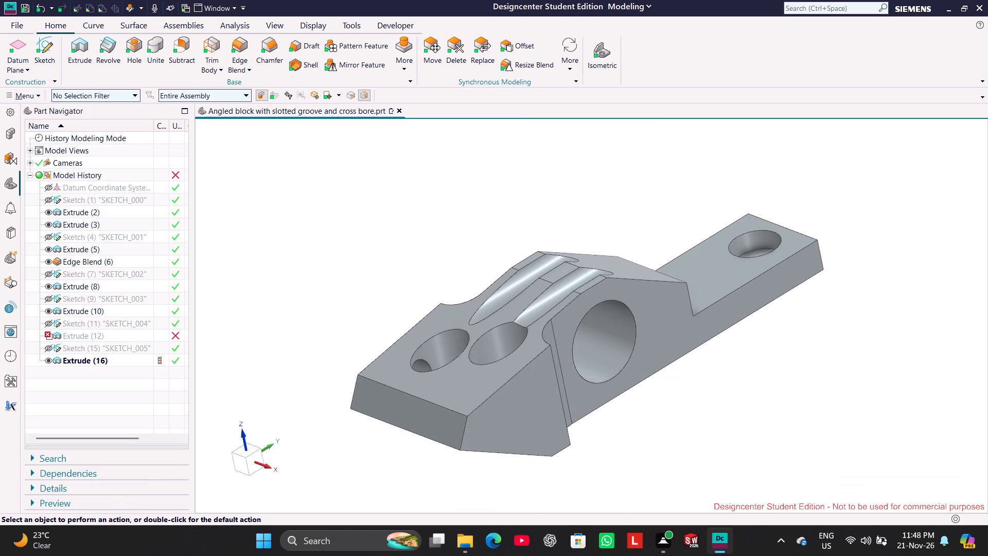
Delete the failed Extrude (12) feature from the model history.
{"action": "middle_click_drag", "start_coordinate": [288, 334], "coordinate": [293, 343]}
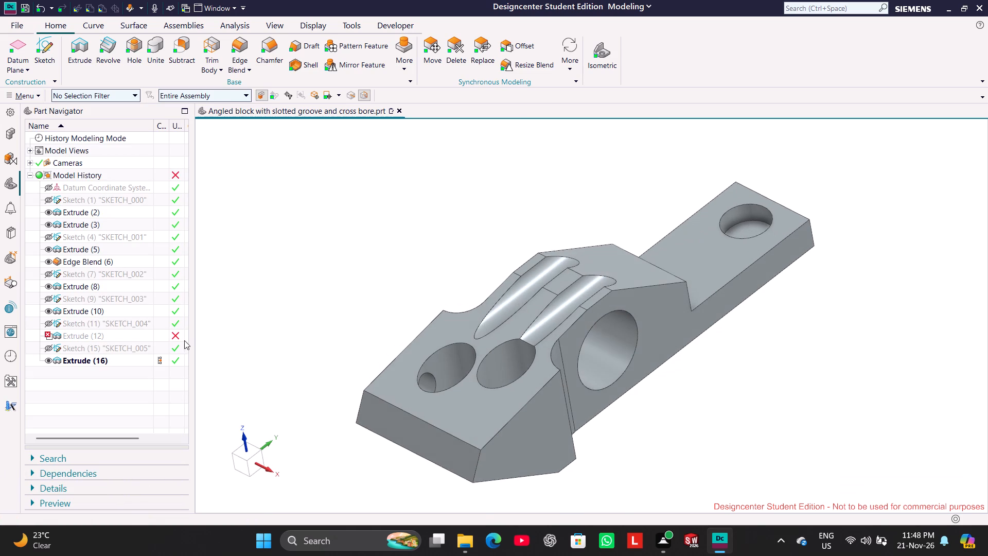
{"action": "left_click", "coordinate": [178, 335]}
{"action": "right_click", "coordinate": [165, 335]}
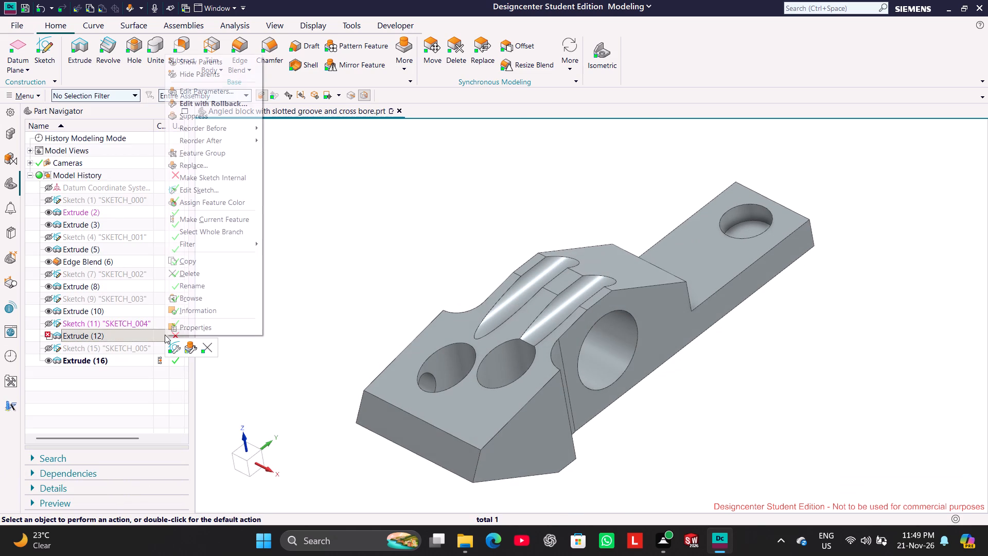
{"action": "left_click", "coordinate": [210, 346]}
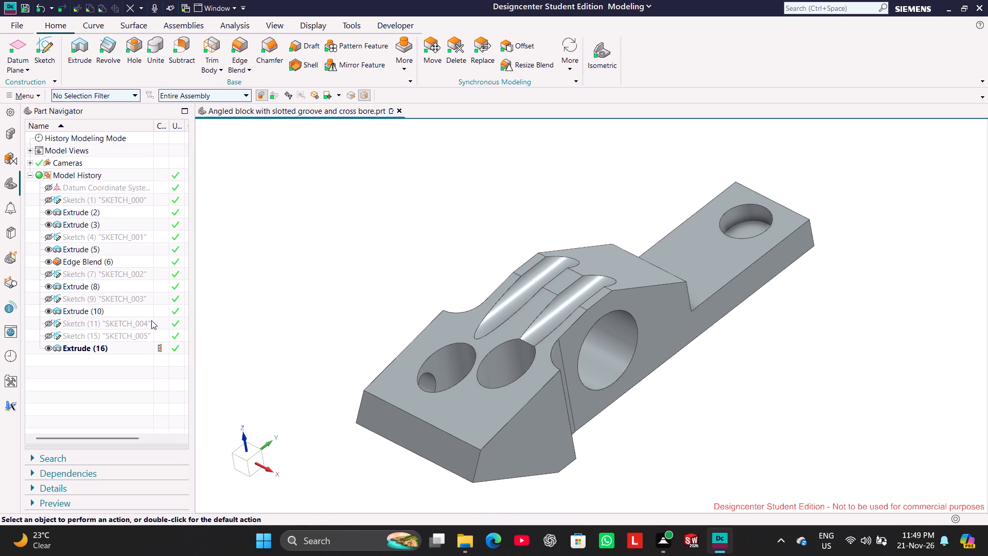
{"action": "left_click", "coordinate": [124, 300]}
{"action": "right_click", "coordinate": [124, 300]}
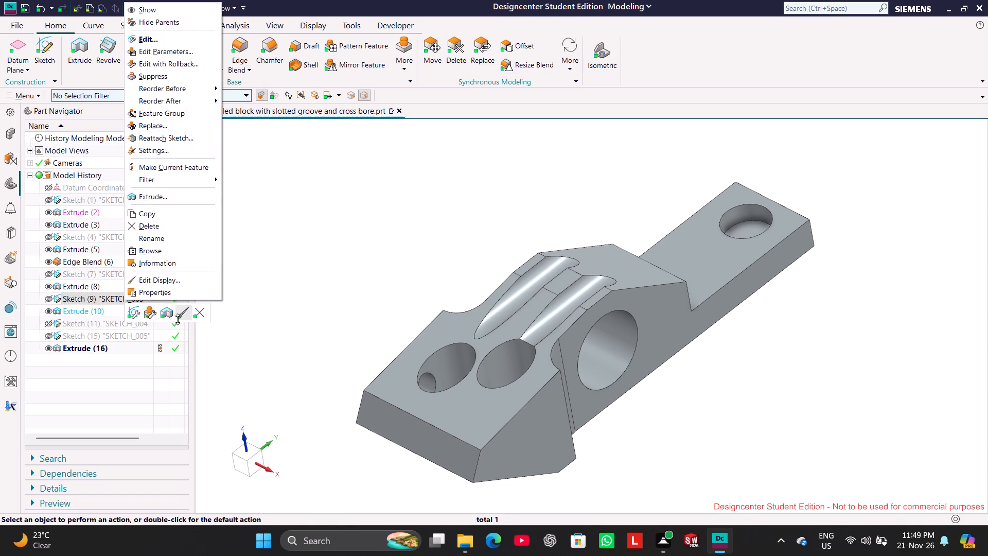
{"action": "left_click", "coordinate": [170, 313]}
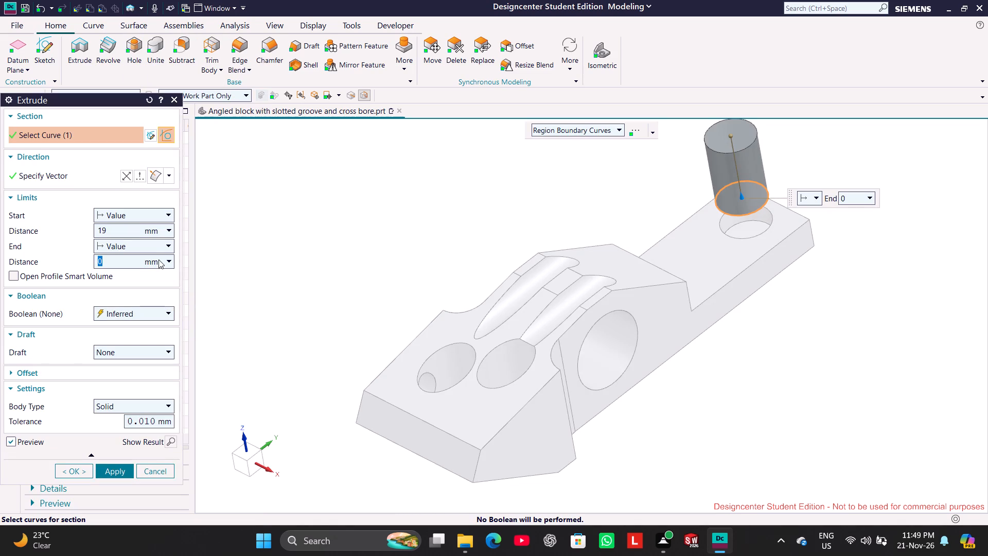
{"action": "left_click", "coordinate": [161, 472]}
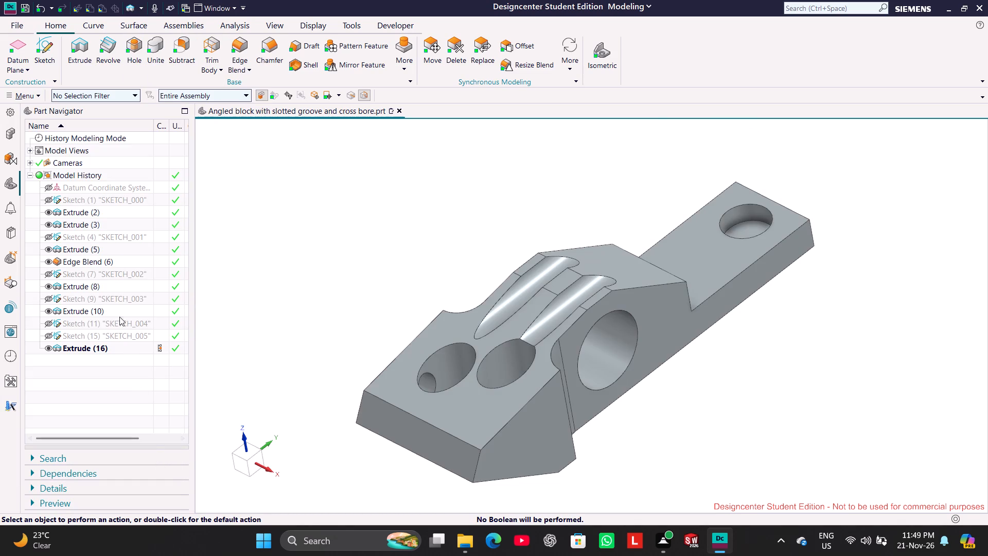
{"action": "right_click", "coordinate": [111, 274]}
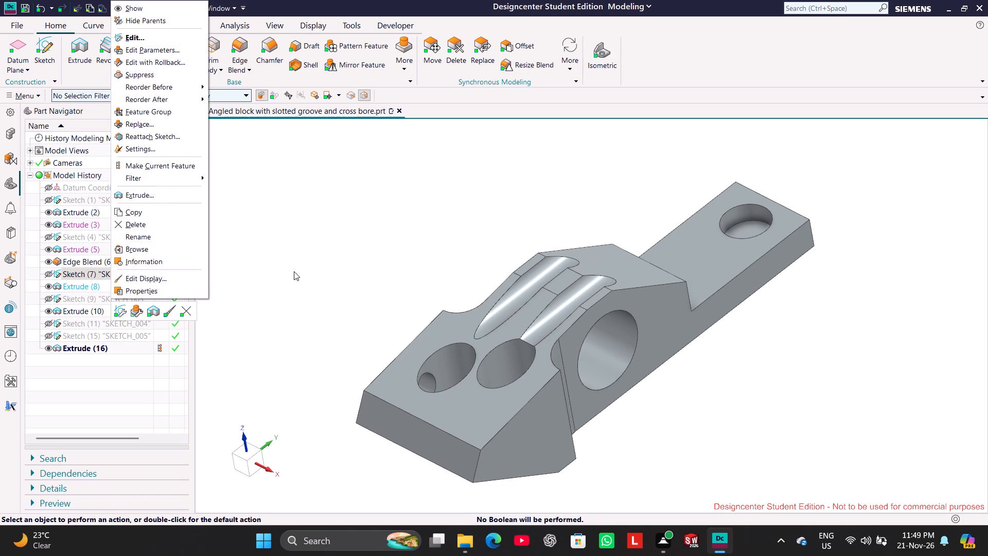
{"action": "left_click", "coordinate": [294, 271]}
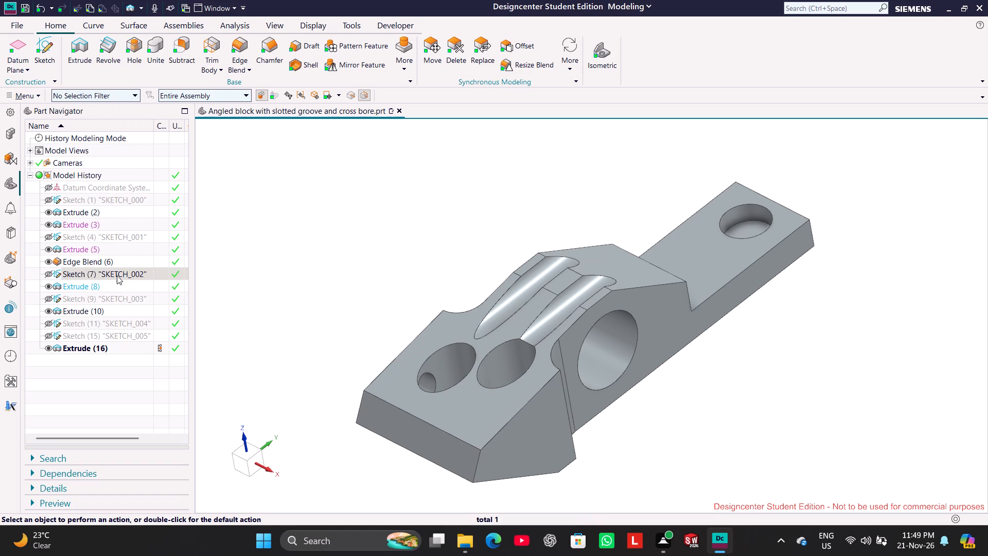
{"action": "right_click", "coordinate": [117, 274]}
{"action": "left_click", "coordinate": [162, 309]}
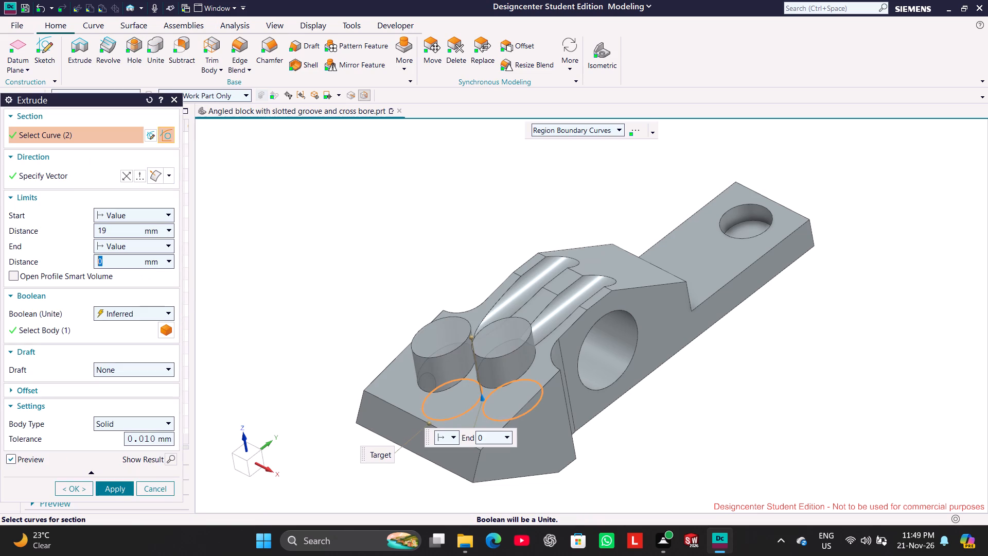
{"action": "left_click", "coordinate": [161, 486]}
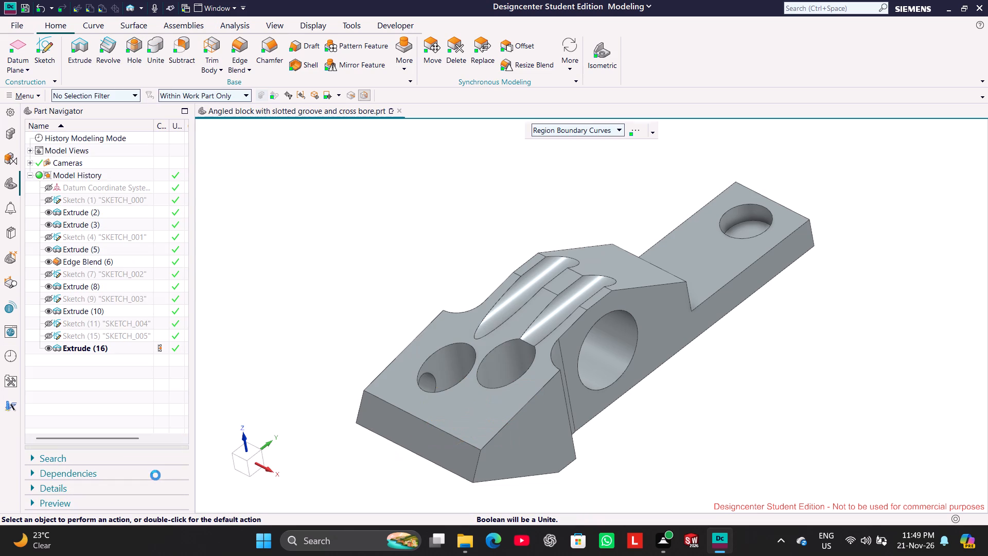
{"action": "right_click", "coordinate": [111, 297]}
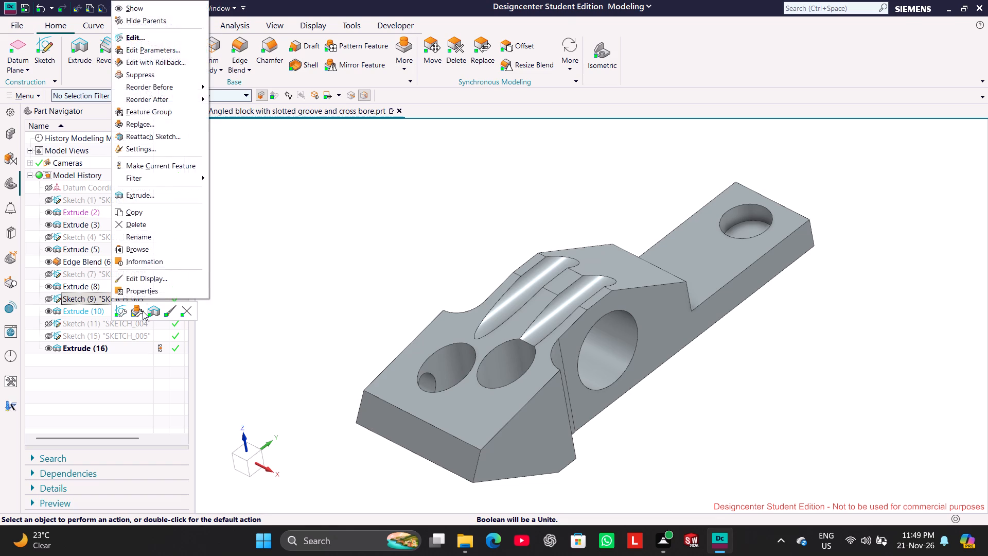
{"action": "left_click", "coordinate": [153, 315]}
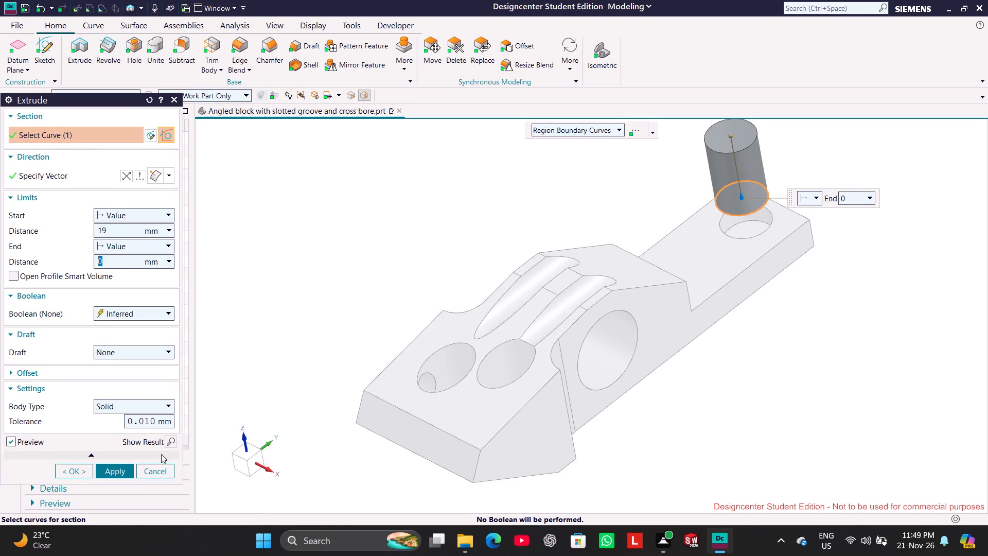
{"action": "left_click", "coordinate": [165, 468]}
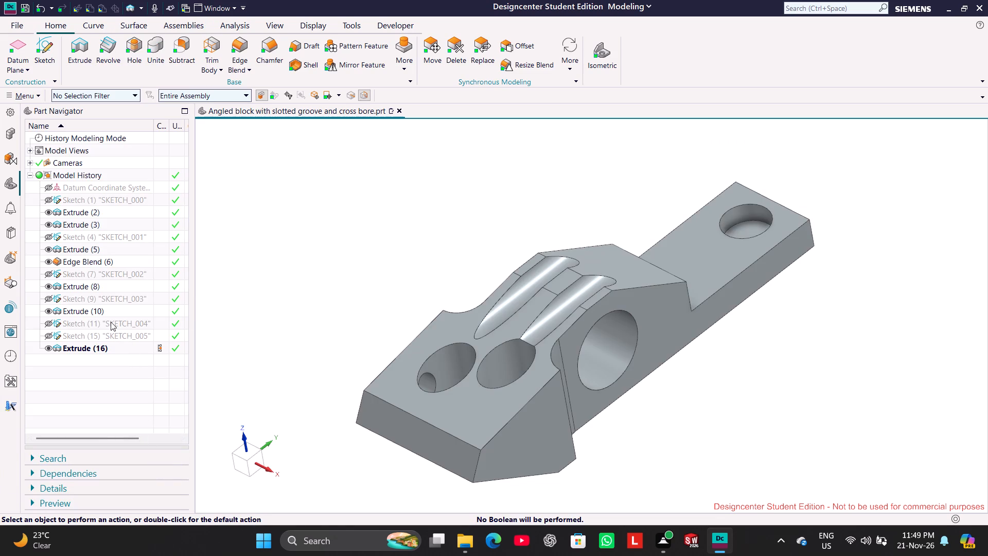
Extrude the SKETCH_004 side circle into the block with the direction reversed and Boolean Subtract, trying a 19 mm start distance.
{"action": "right_click", "coordinate": [113, 323]}
{"action": "left_click", "coordinate": [154, 342]}
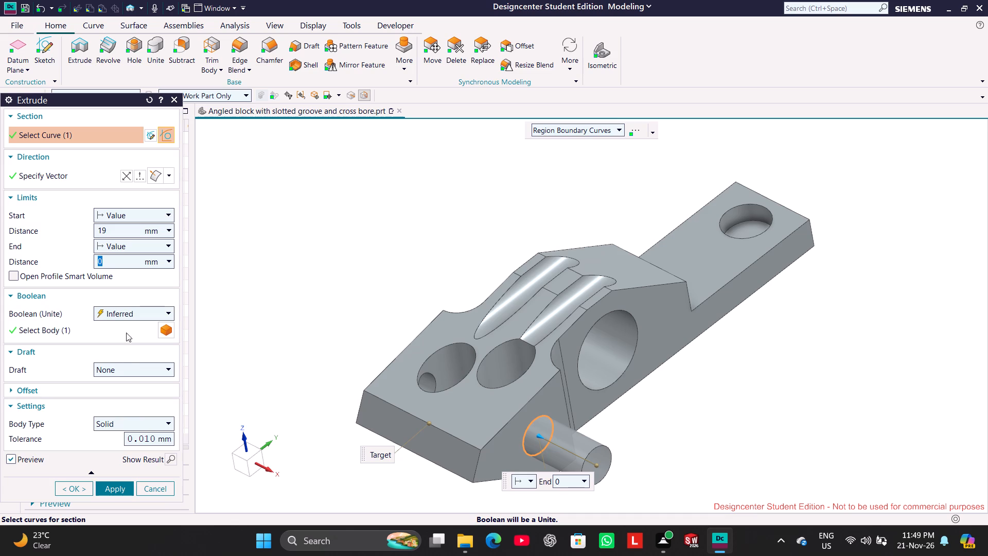
{"action": "left_click", "coordinate": [129, 178]}
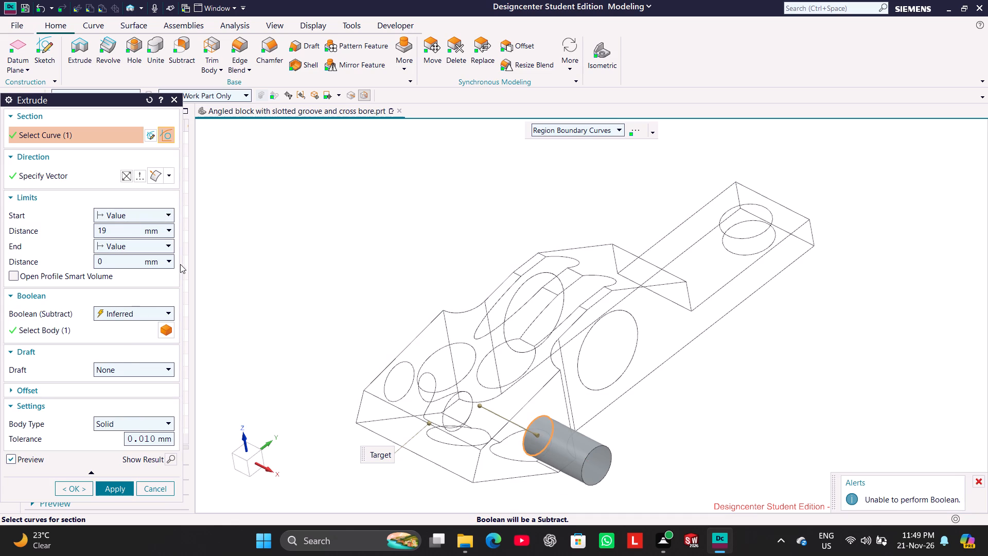
{"action": "left_click", "coordinate": [128, 173]}
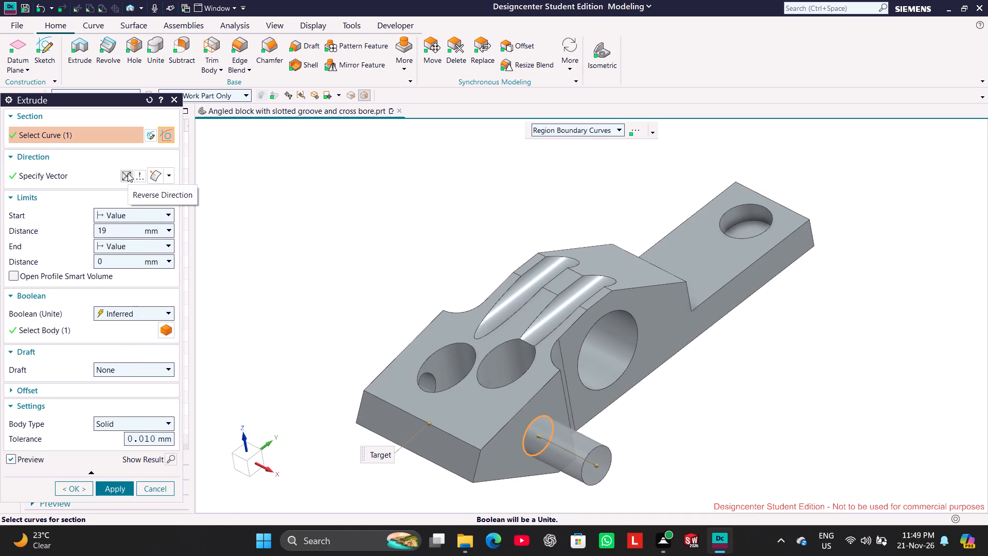
{"action": "left_click", "coordinate": [158, 315]}
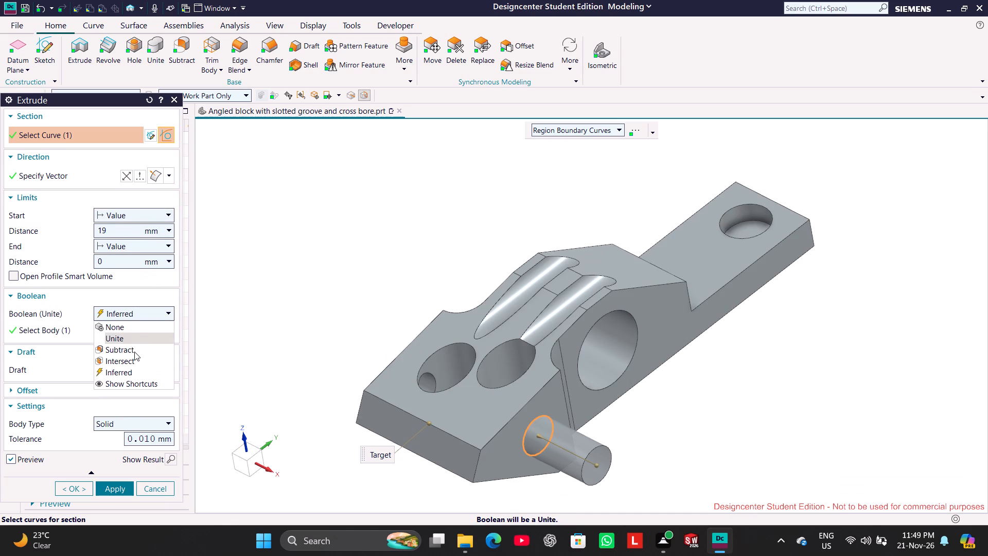
{"action": "left_click", "coordinate": [134, 352]}
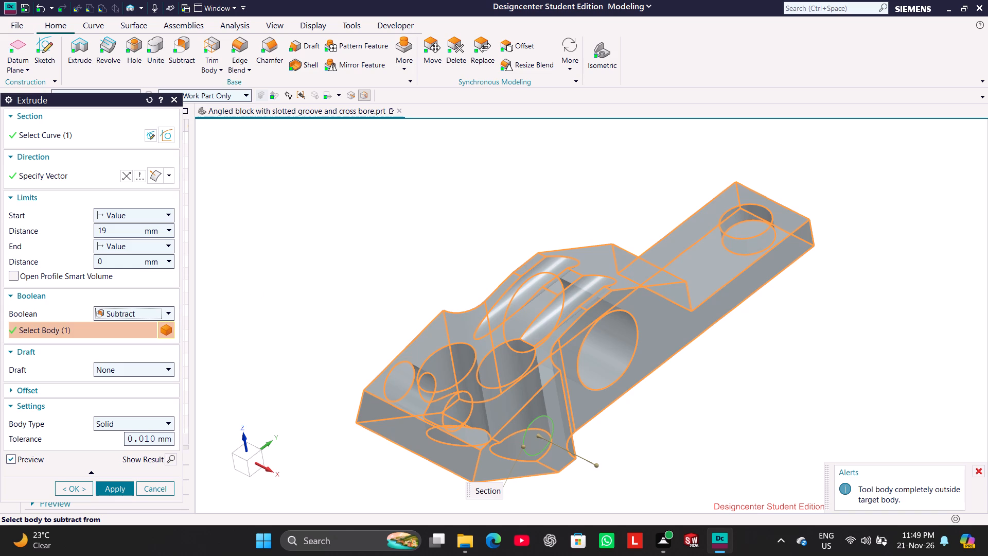
{"action": "middle_click_drag", "start_coordinate": [300, 297], "coordinate": [302, 311]}
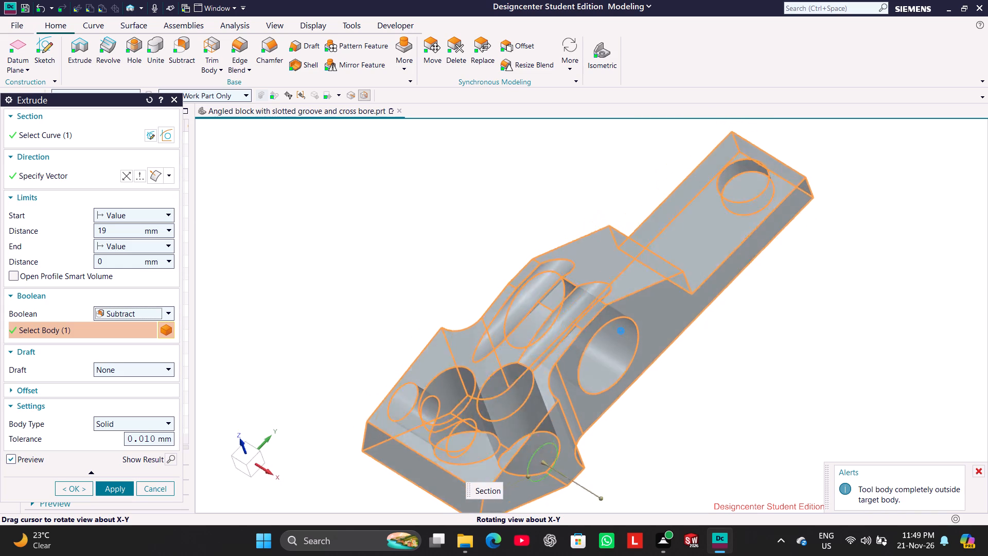
{"action": "middle_click_drag", "start_coordinate": [302, 311], "coordinate": [299, 306]}
{"action": "left_click", "coordinate": [131, 178]}
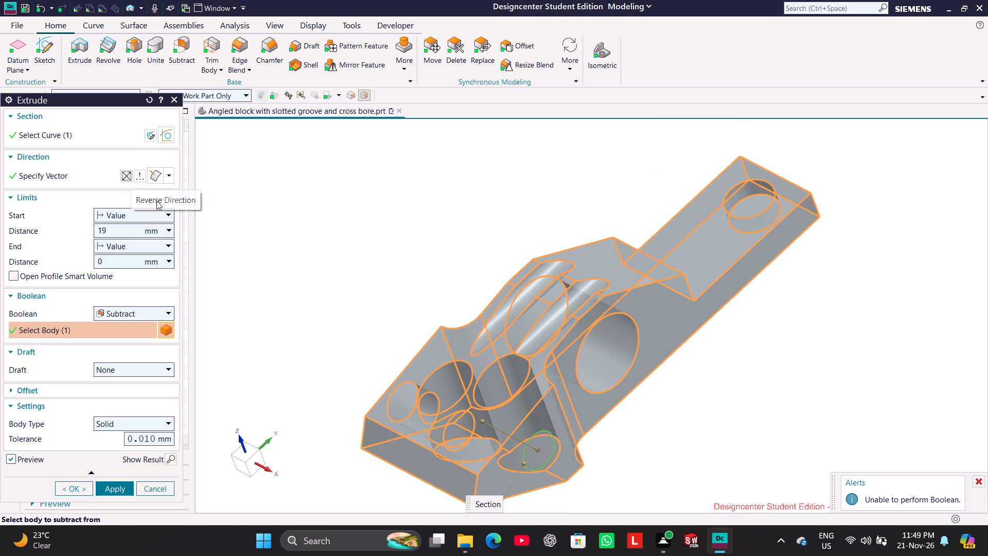
{"action": "left_click", "coordinate": [120, 485]}
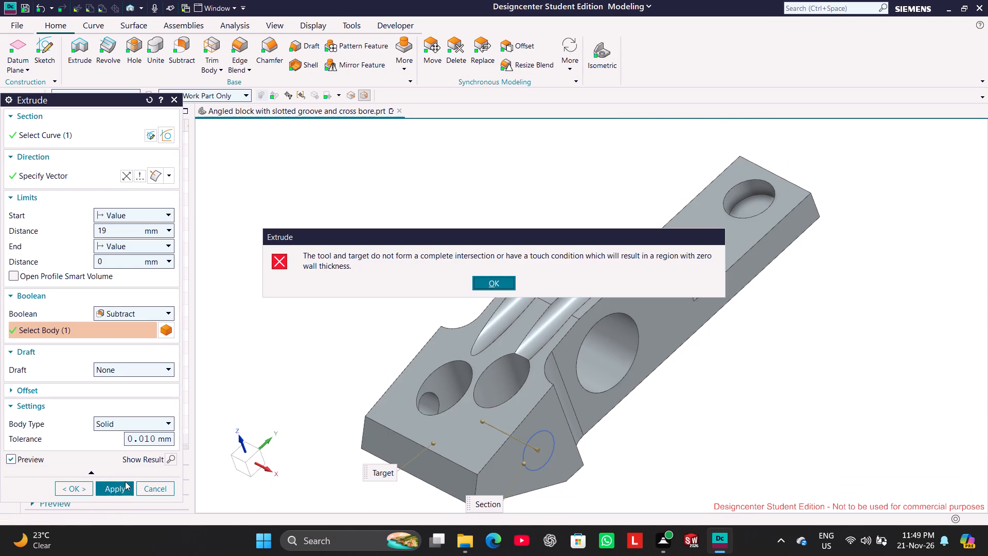
{"action": "left_click", "coordinate": [497, 277]}
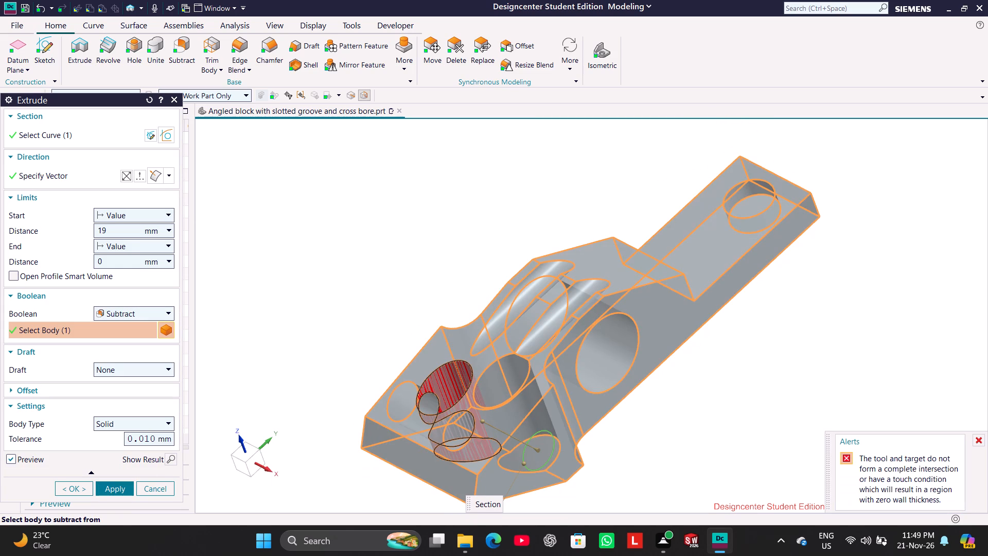
Set the side hole's start distance to 16 mm, apply the subtracted extrude, and close the command.
{"action": "double_click", "coordinate": [134, 233]}
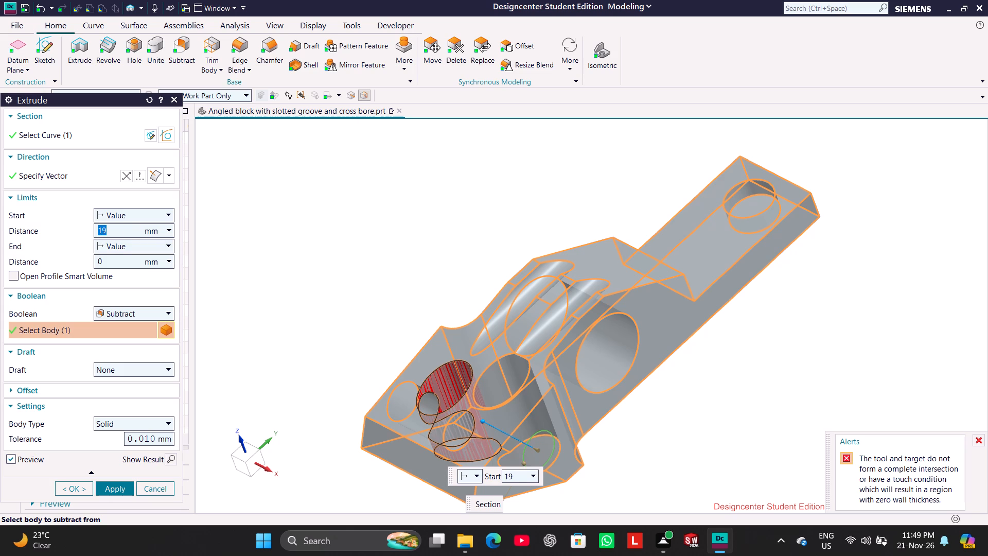
{"action": "type", "text": "16"}
{"action": "key", "text": "Return"}
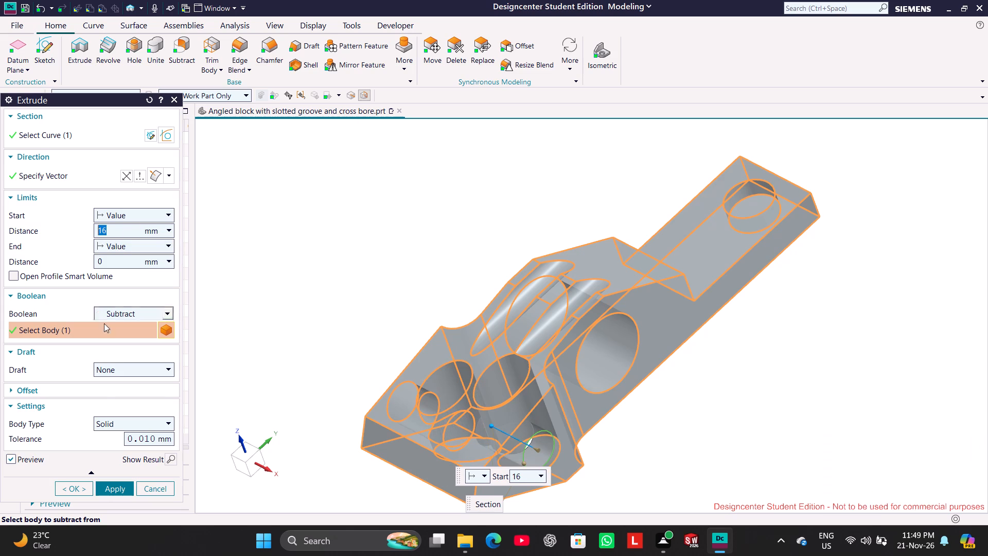
{"action": "left_click", "coordinate": [115, 486]}
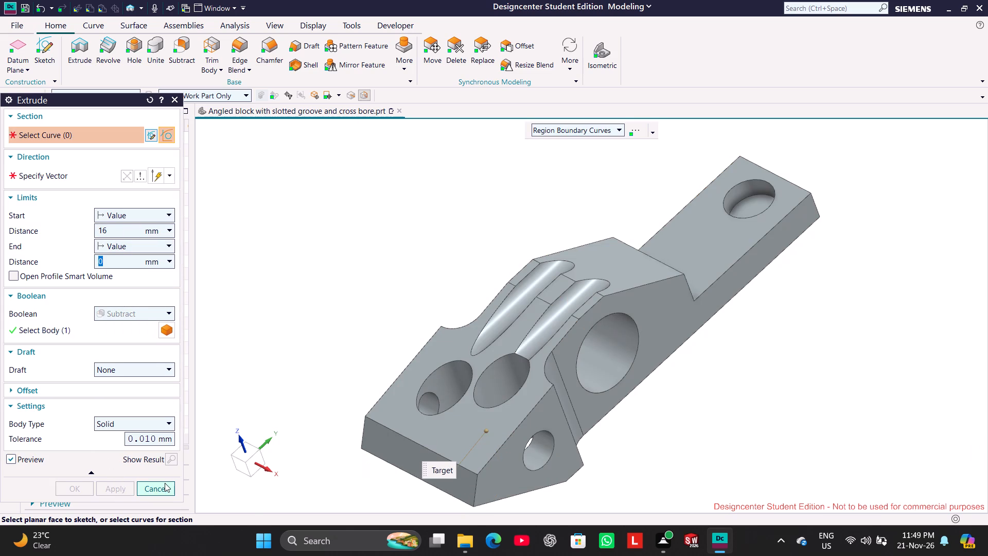
{"action": "left_click", "coordinate": [165, 485]}
Examine the side hole and its intersection with the elliptical holes from several angles, returning to the isometric view.
{"action": "left_click", "coordinate": [613, 50]}
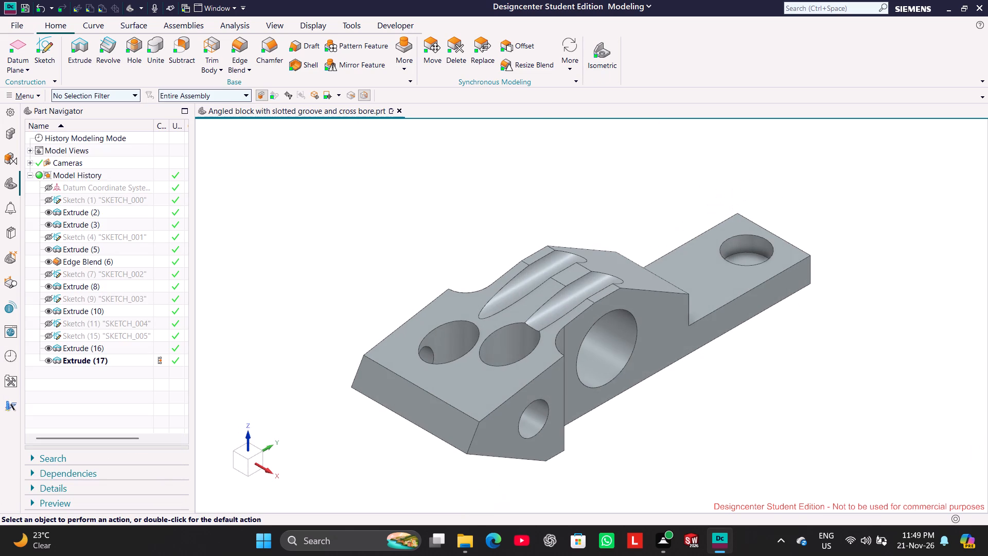
{"action": "middle_click_drag", "start_coordinate": [324, 236], "coordinate": [309, 285]}
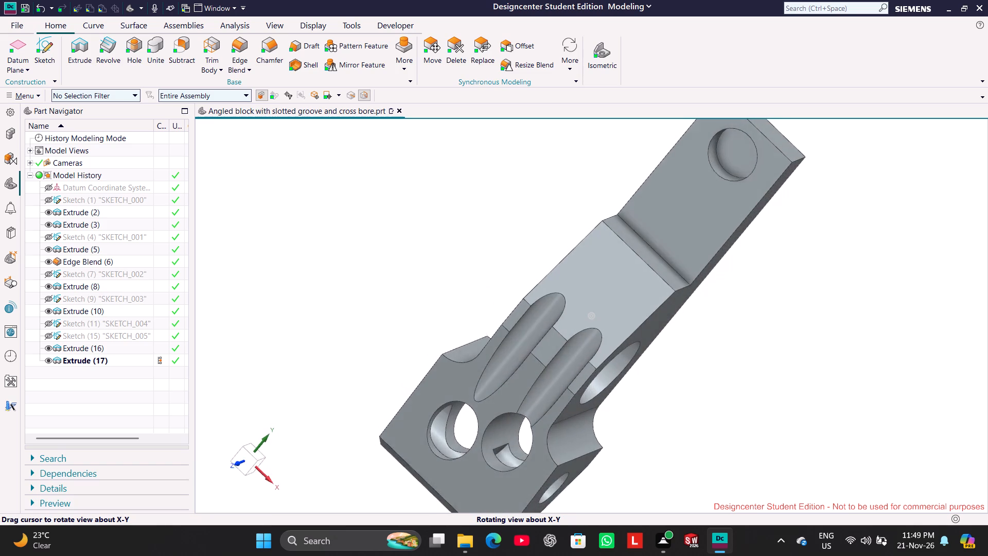
{"action": "middle_click_drag", "start_coordinate": [309, 285], "coordinate": [305, 283]}
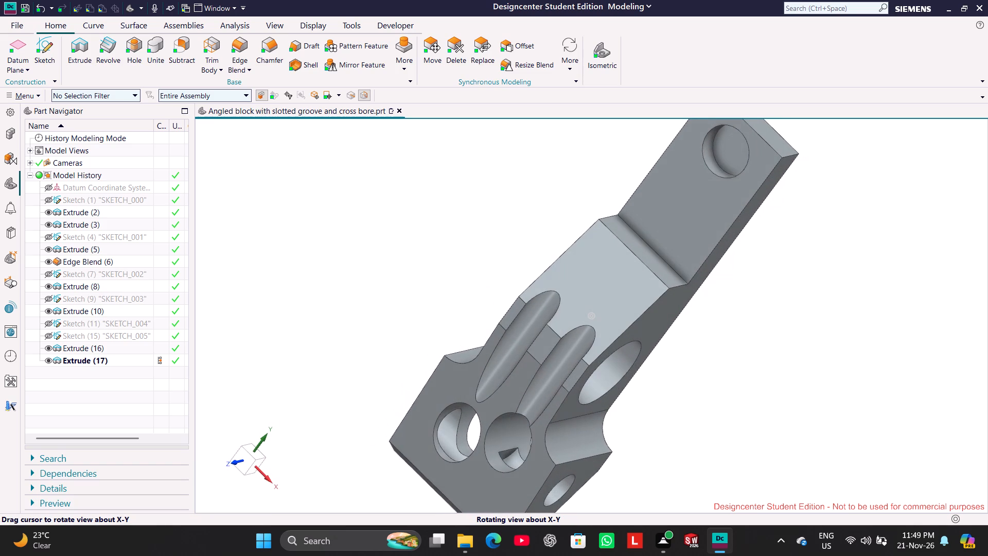
{"action": "middle_click_drag", "start_coordinate": [305, 283], "coordinate": [341, 287]}
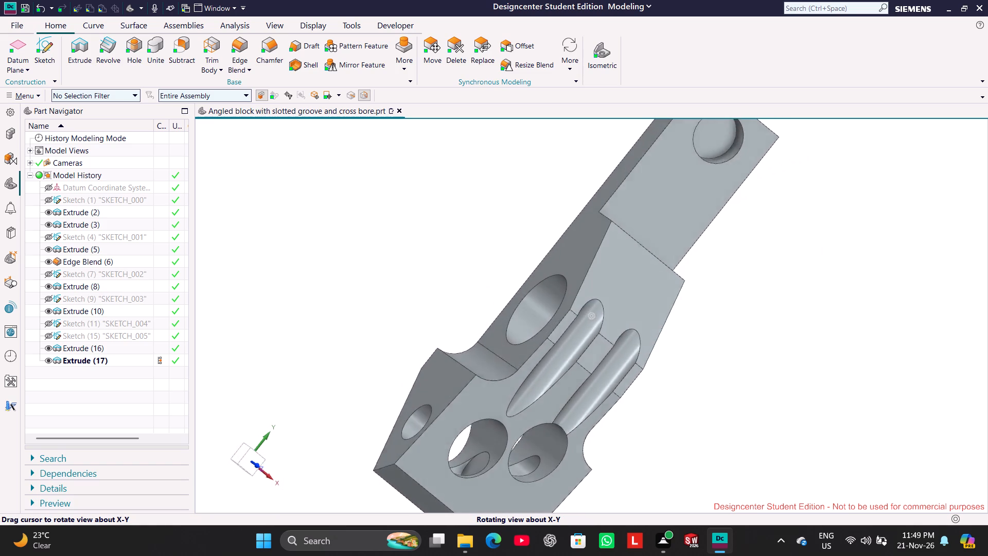
{"action": "middle_click_drag", "start_coordinate": [341, 287], "coordinate": [320, 307]}
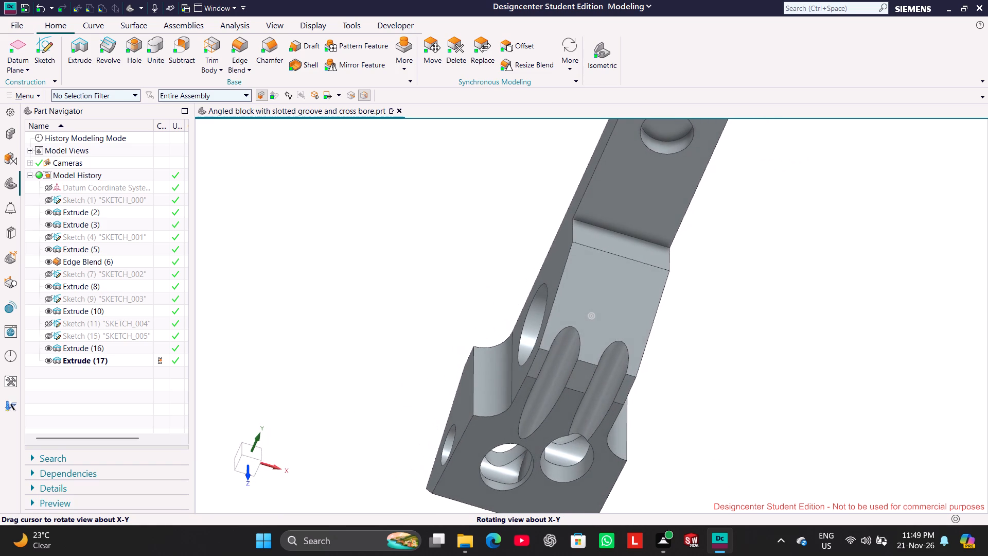
{"action": "middle_click_drag", "start_coordinate": [320, 307], "coordinate": [312, 271]}
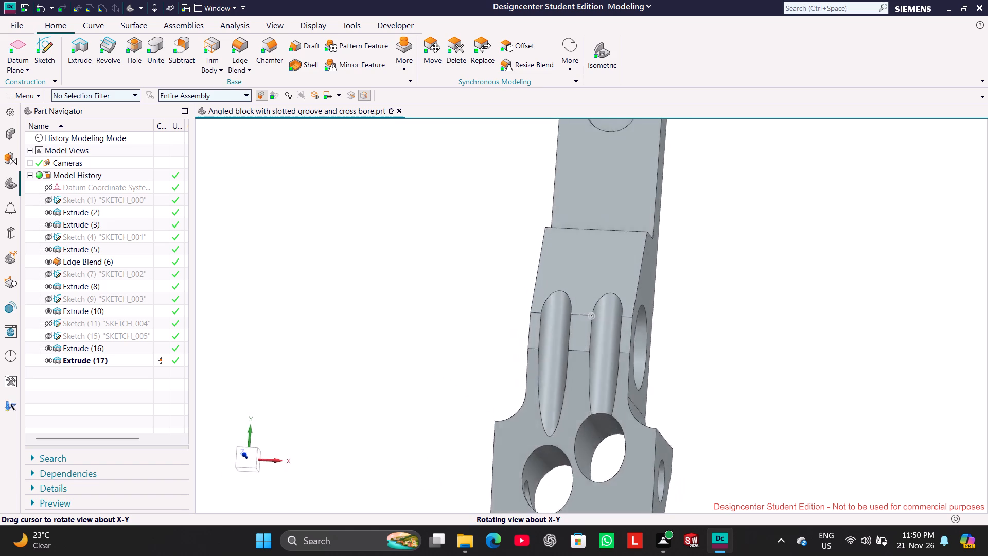
{"action": "middle_click_drag", "start_coordinate": [312, 271], "coordinate": [289, 300]}
{"action": "left_click", "coordinate": [611, 49]}
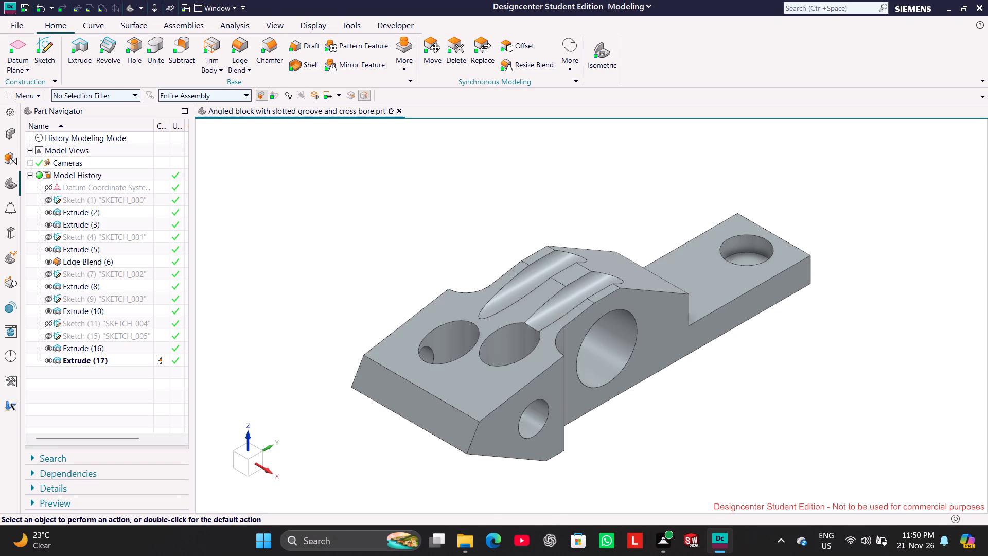
{"action": "middle_click_drag", "start_coordinate": [347, 435], "coordinate": [323, 487]}
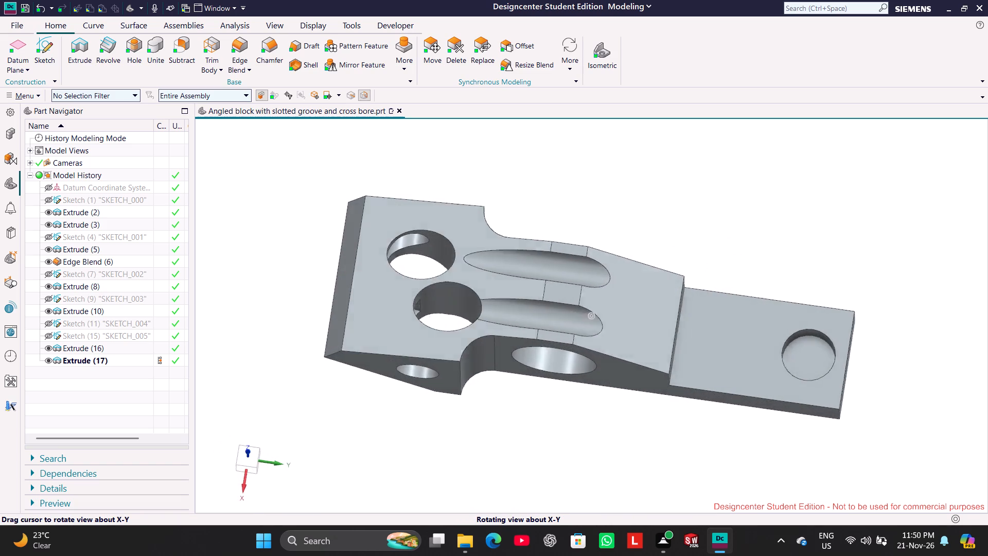
{"action": "middle_click_drag", "start_coordinate": [323, 487], "coordinate": [328, 483]}
{"action": "left_click", "coordinate": [601, 63]}
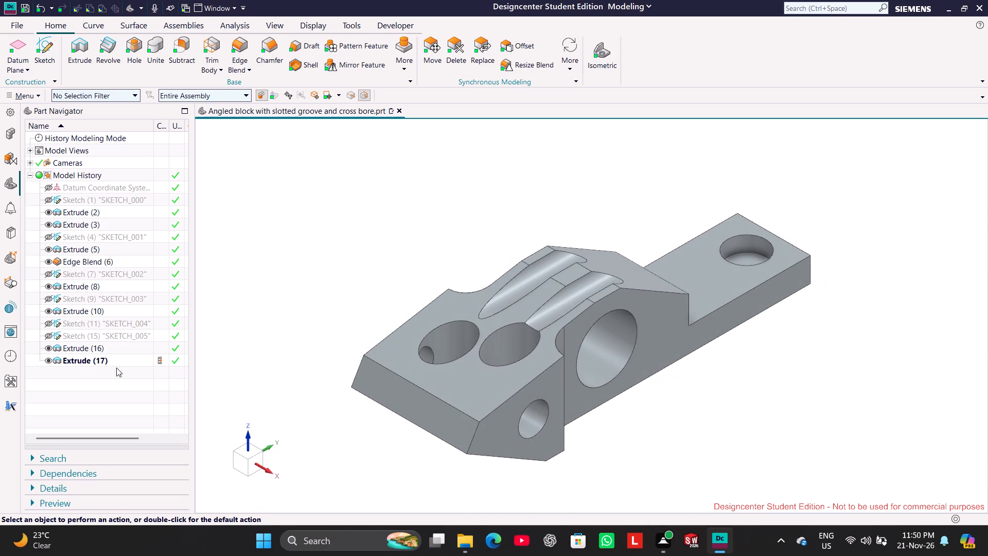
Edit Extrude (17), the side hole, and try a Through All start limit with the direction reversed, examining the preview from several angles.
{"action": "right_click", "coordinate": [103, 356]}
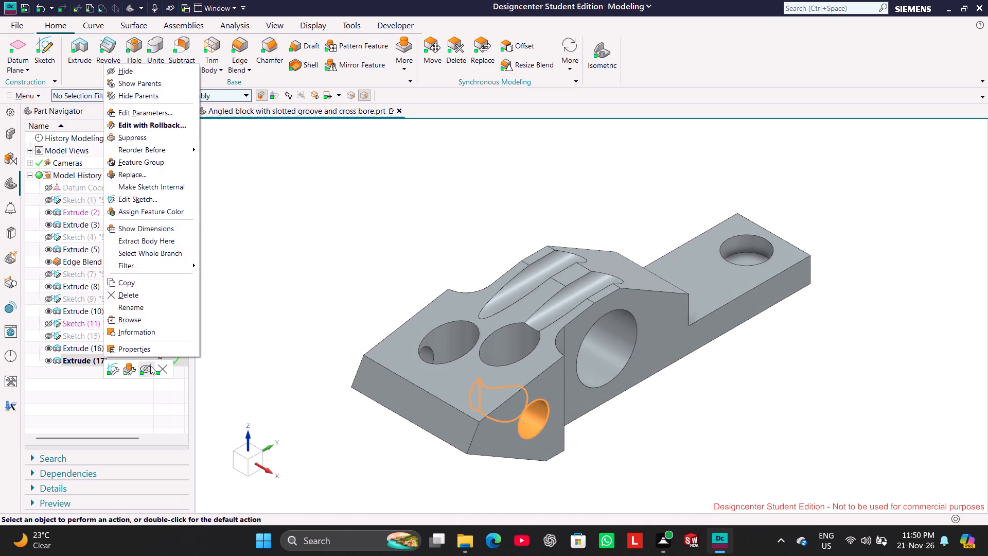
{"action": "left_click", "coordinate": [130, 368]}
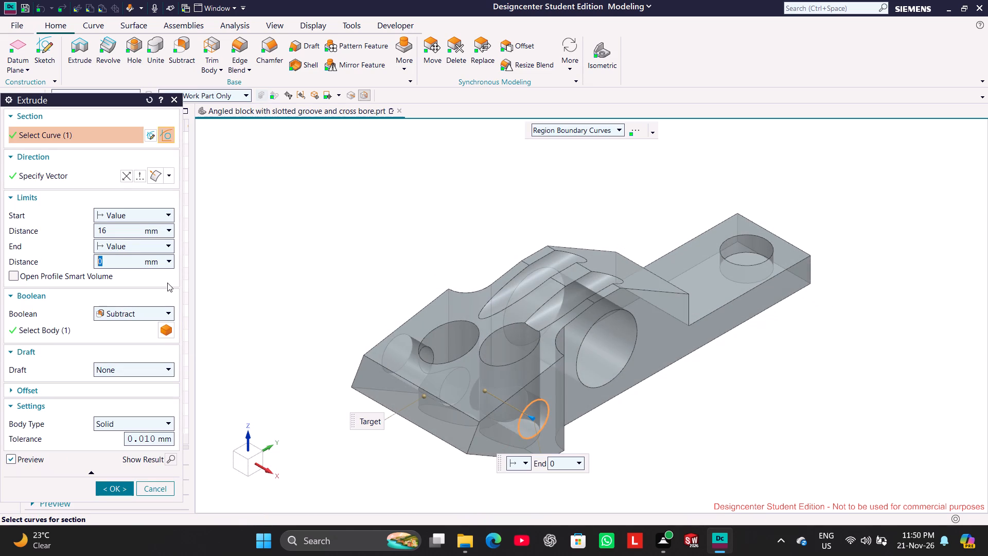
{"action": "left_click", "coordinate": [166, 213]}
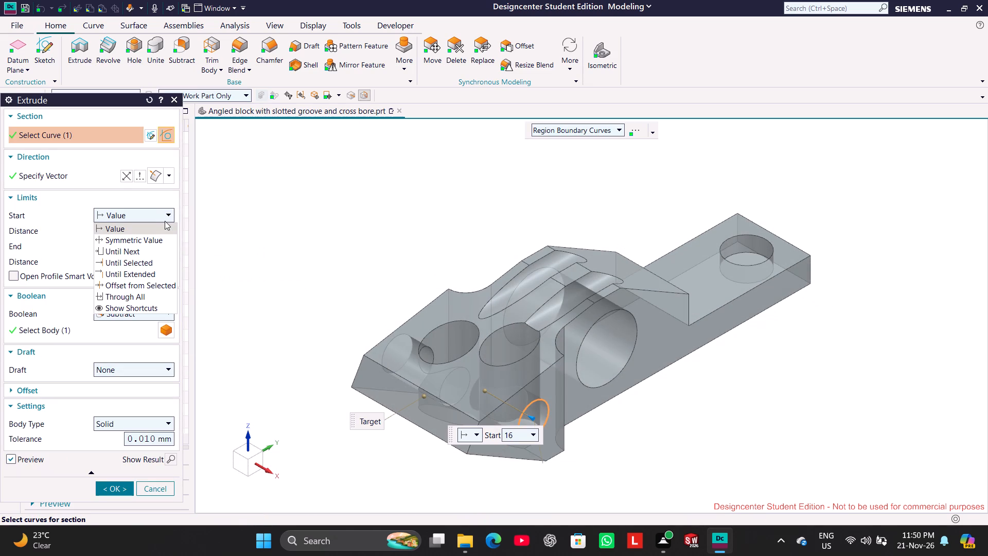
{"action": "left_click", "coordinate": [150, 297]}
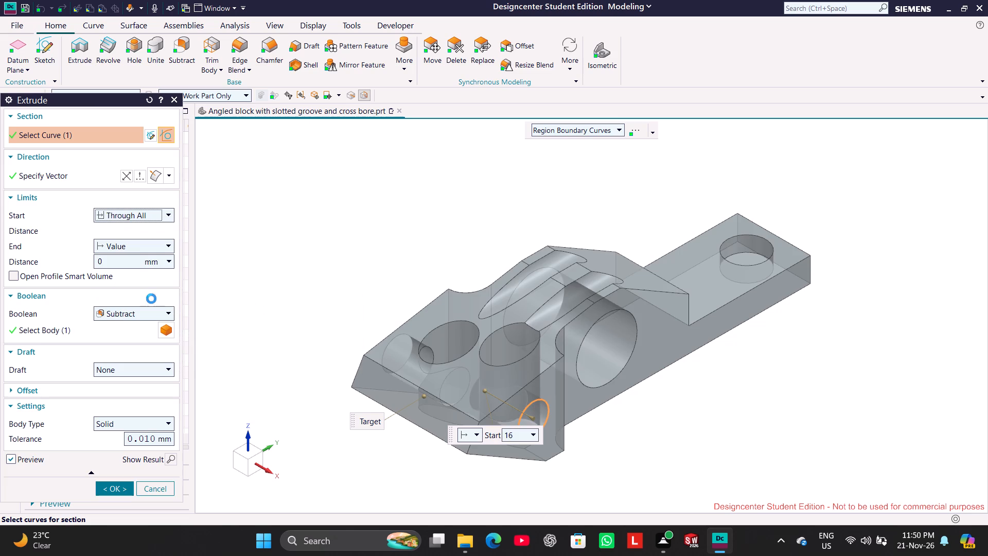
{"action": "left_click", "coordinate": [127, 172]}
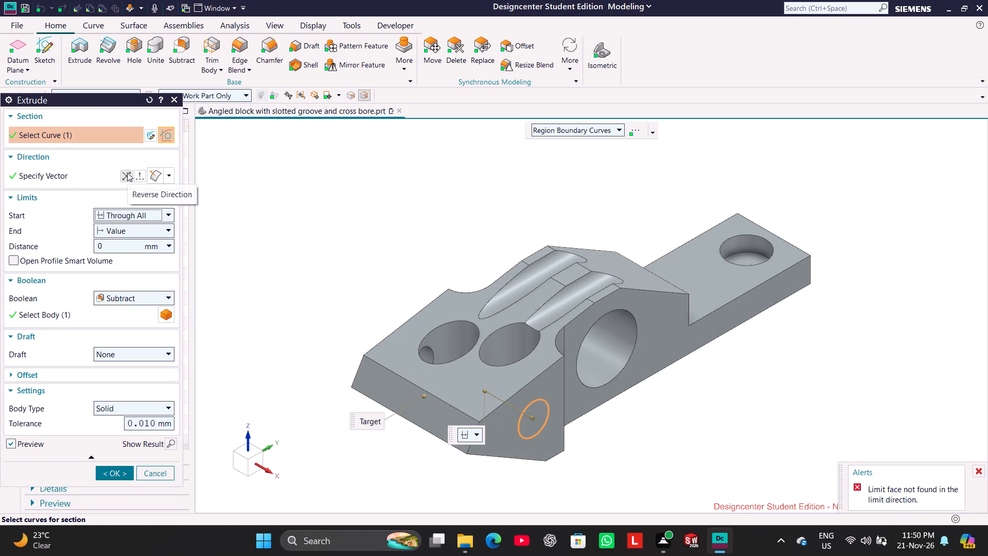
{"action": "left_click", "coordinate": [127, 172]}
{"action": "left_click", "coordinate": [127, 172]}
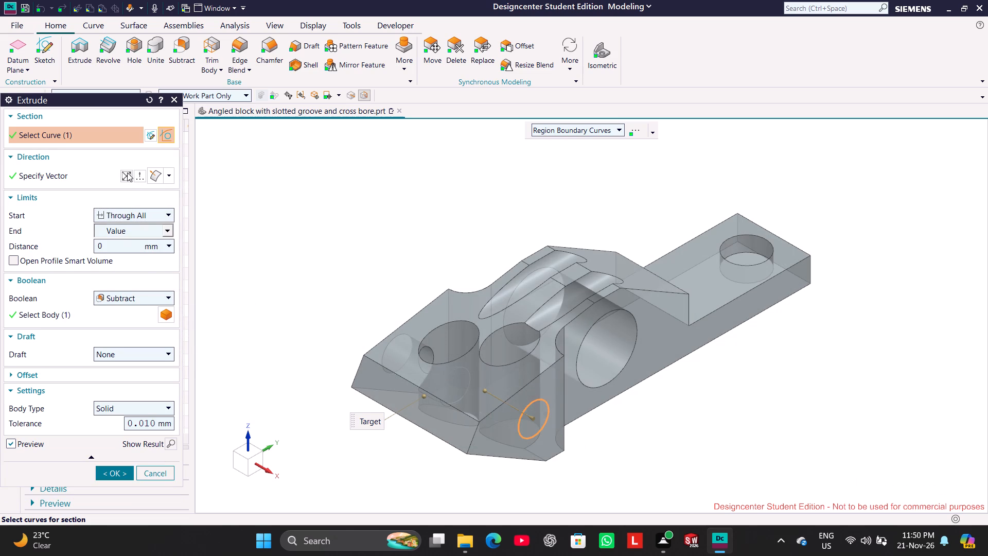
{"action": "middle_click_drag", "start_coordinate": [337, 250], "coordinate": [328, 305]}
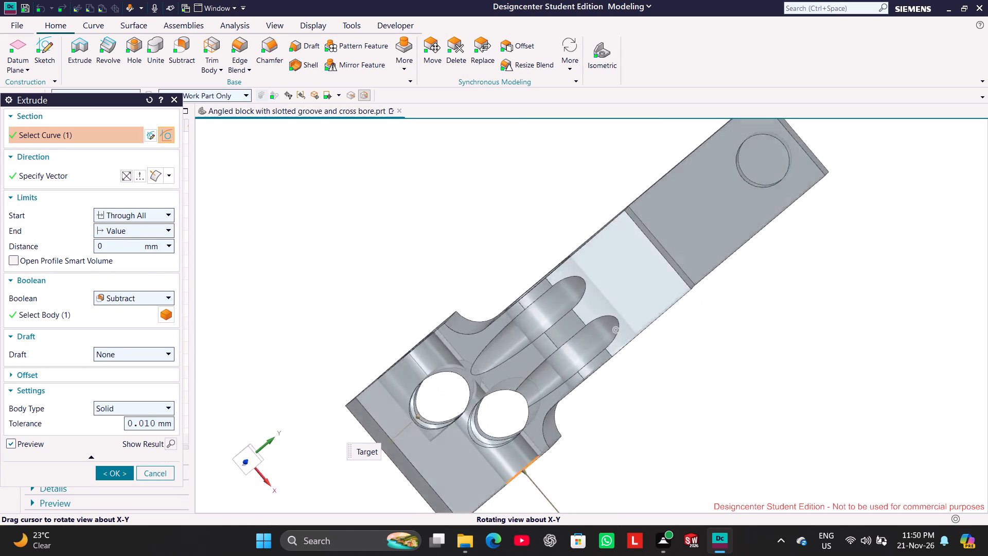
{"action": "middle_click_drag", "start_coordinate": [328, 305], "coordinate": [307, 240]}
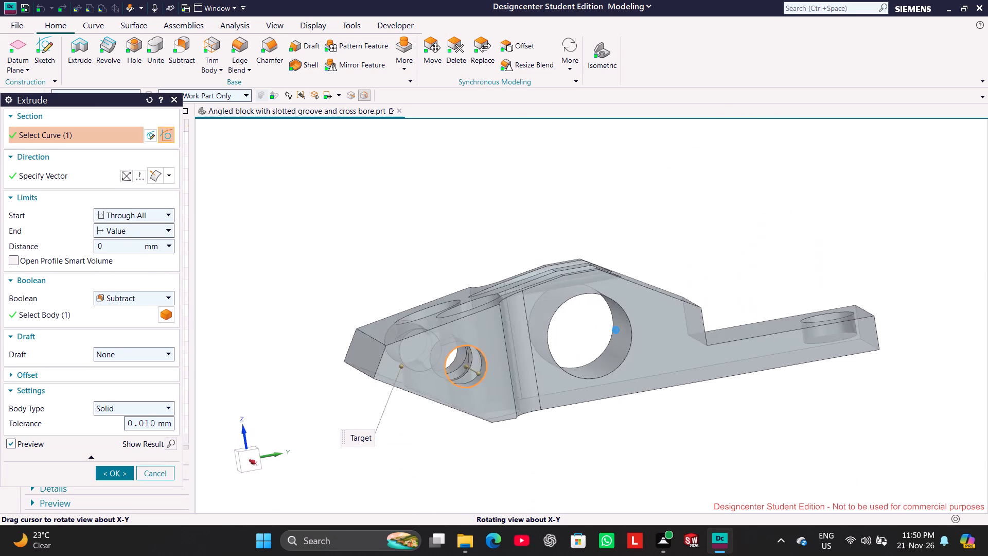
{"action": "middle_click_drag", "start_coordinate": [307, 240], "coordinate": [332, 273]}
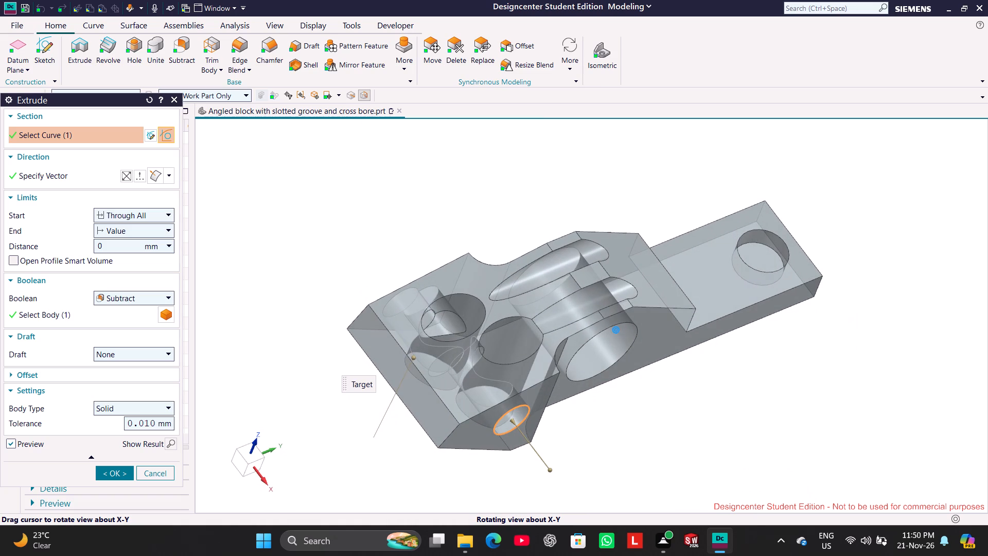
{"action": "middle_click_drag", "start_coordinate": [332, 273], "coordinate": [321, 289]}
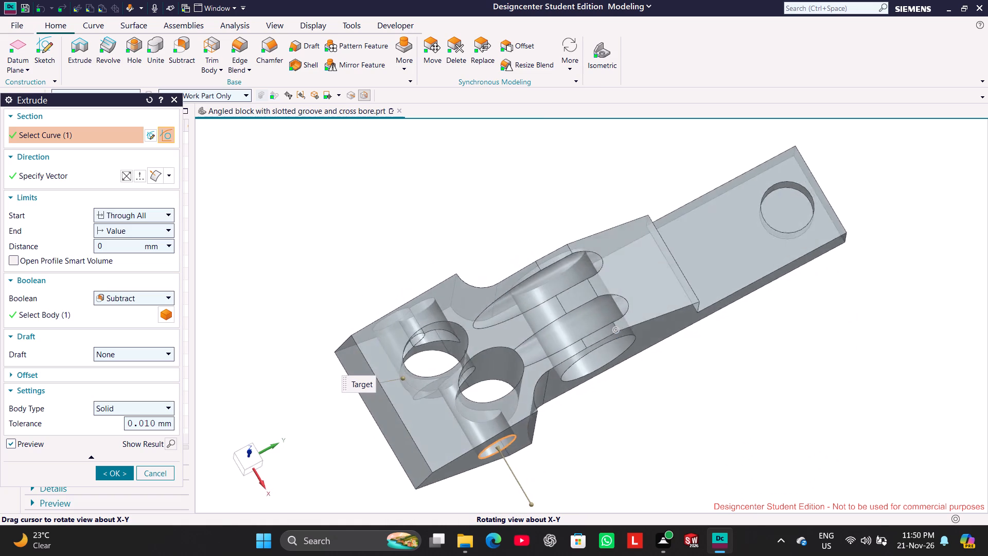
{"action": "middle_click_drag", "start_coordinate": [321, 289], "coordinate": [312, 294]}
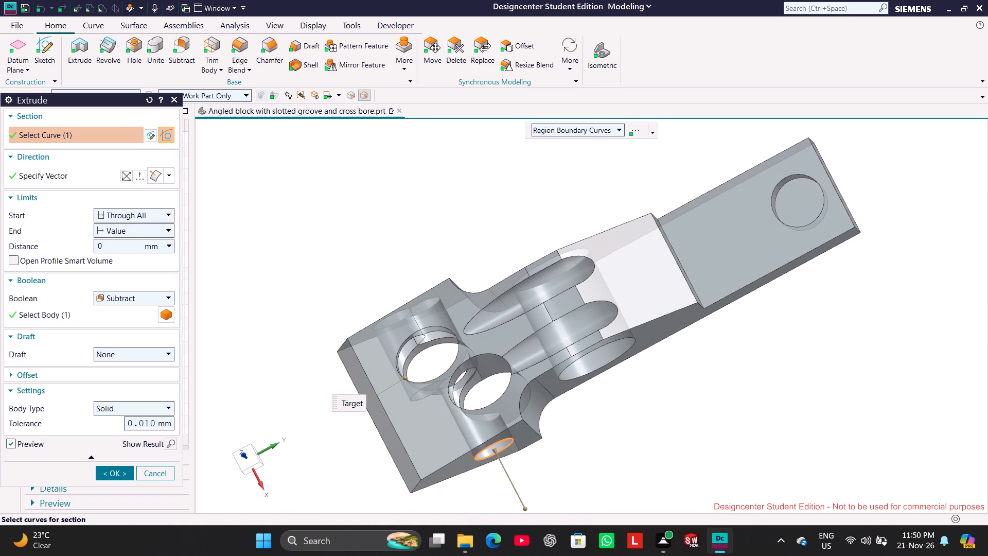
Set the side hole's start limit back to Value at 20 mm, reverse the direction into the block, and apply the edit.
{"action": "left_click", "coordinate": [151, 216]}
{"action": "left_click", "coordinate": [147, 232]}
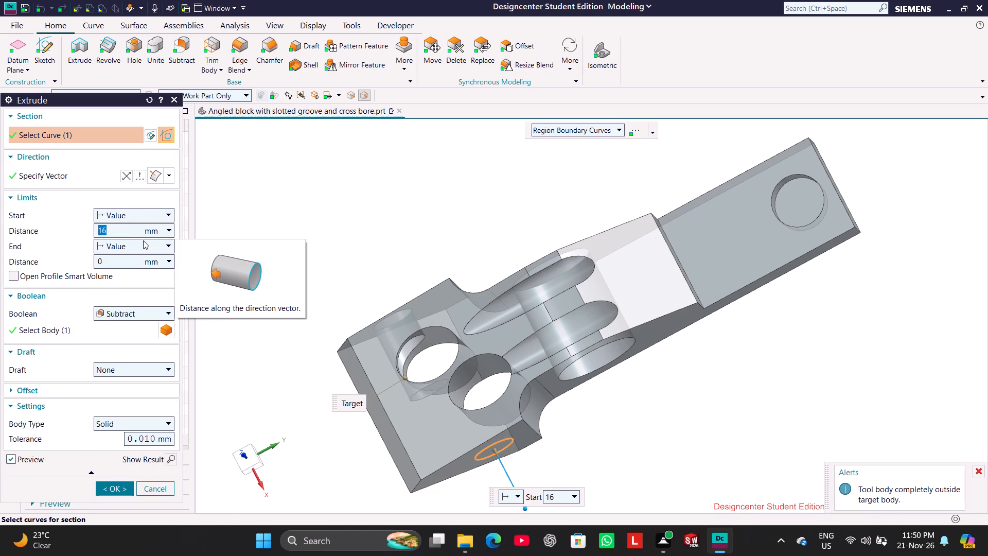
{"action": "type", "text": "20"}
{"action": "key", "text": "Return"}
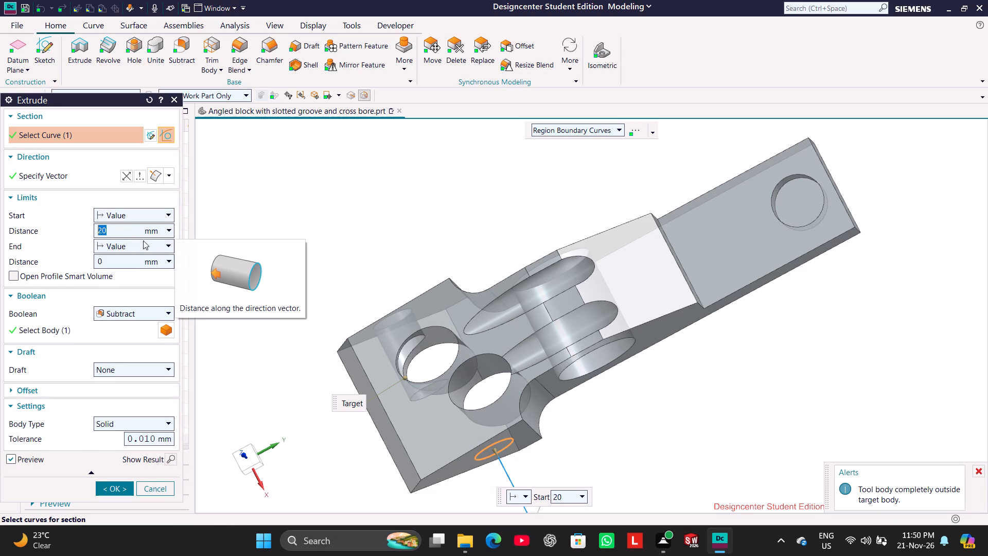
{"action": "left_click", "coordinate": [129, 175]}
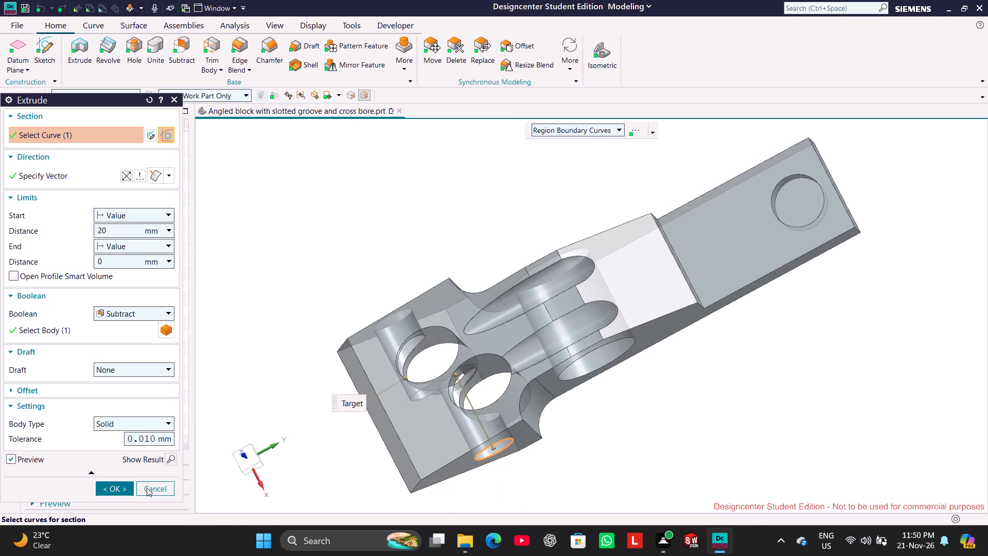
{"action": "left_click", "coordinate": [119, 493]}
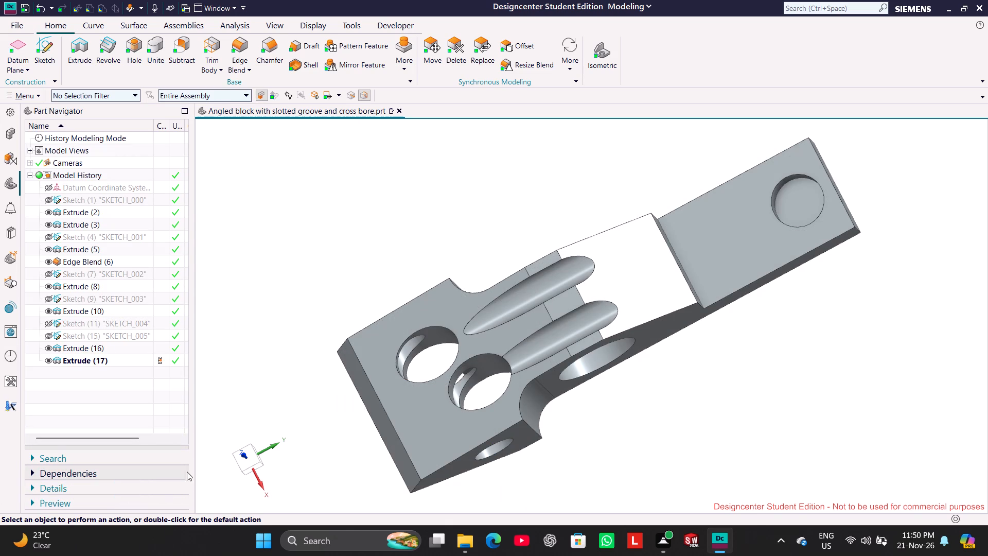
{"action": "left_click", "coordinate": [618, 50]}
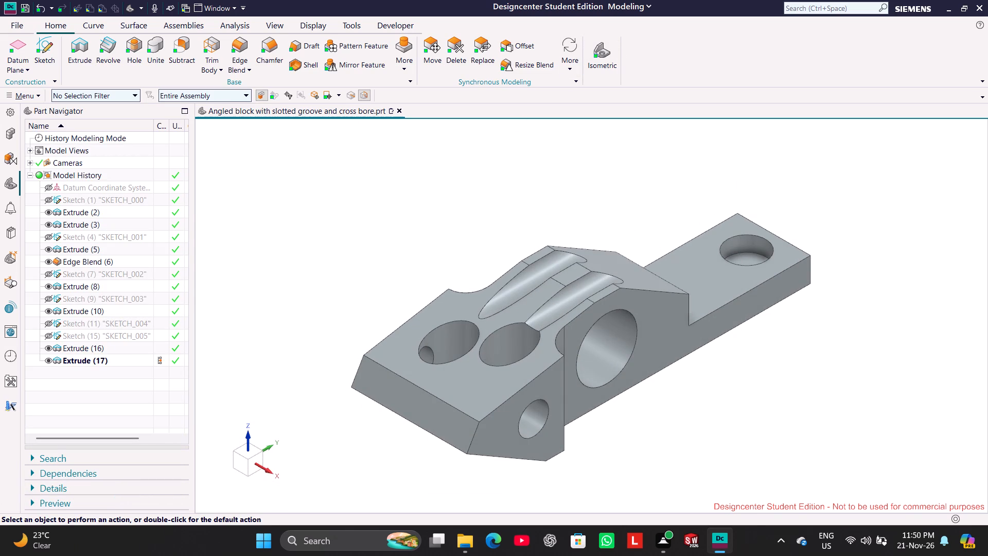
Set the side hole circle's diameter in SKETCH_004 to 12 mm and finish the sketch.
{"action": "right_click", "coordinate": [111, 324]}
{"action": "left_click", "coordinate": [137, 338]}
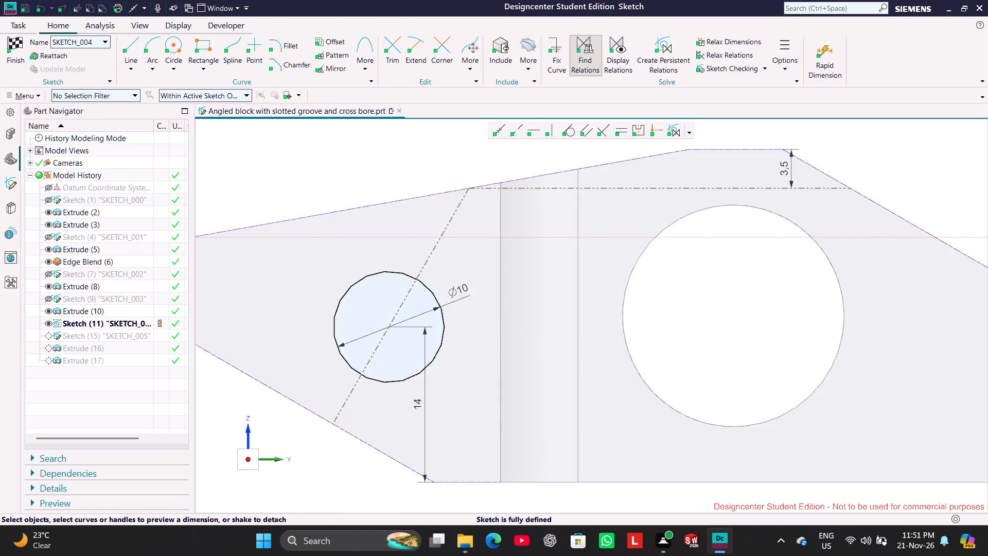
{"action": "double_click", "coordinate": [461, 289]}
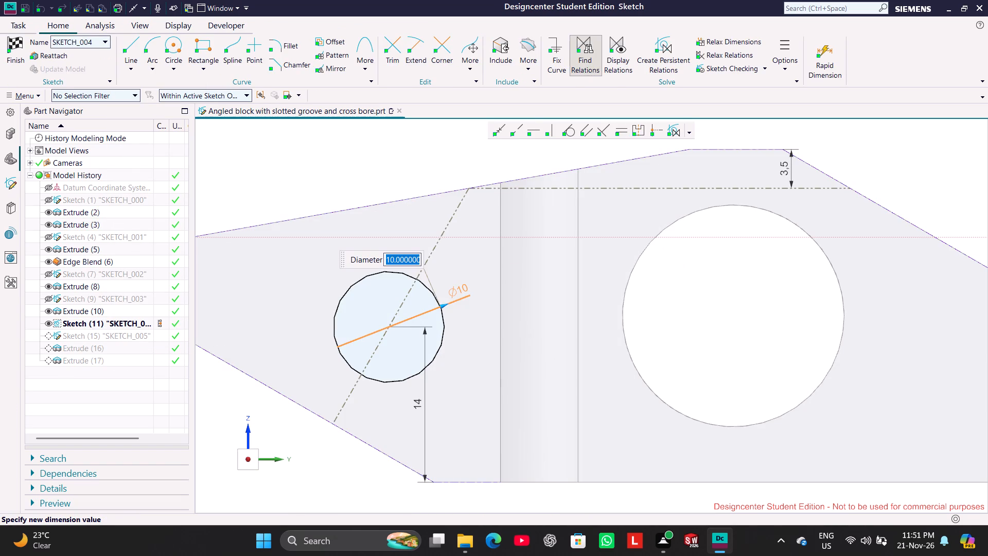
{"action": "type", "text": "12"}
{"action": "key", "text": "Return"}
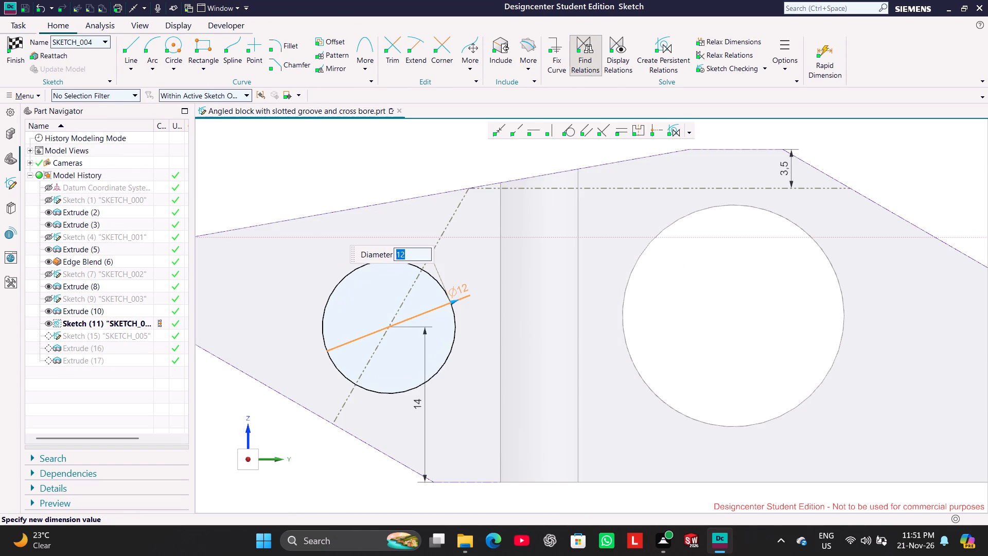
{"action": "left_click", "coordinate": [11, 56]}
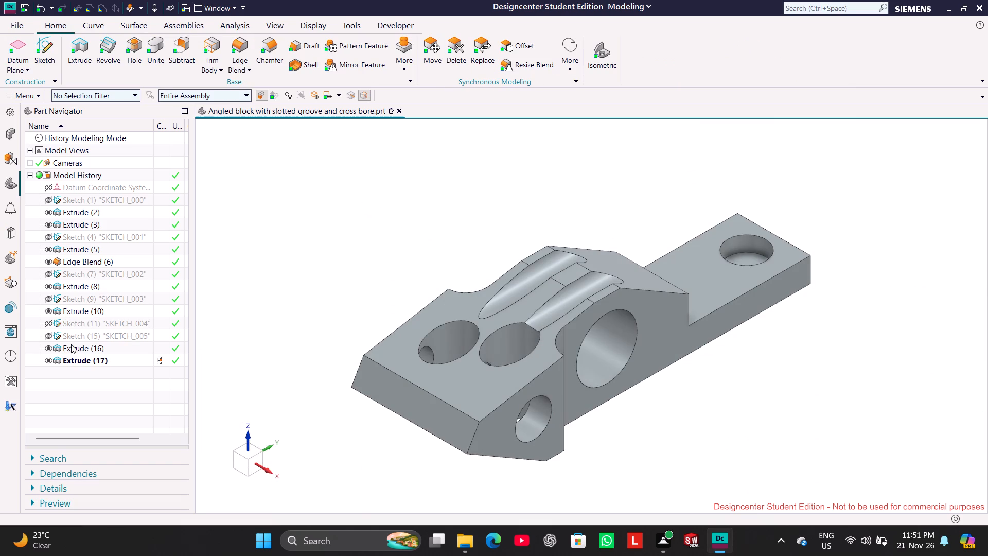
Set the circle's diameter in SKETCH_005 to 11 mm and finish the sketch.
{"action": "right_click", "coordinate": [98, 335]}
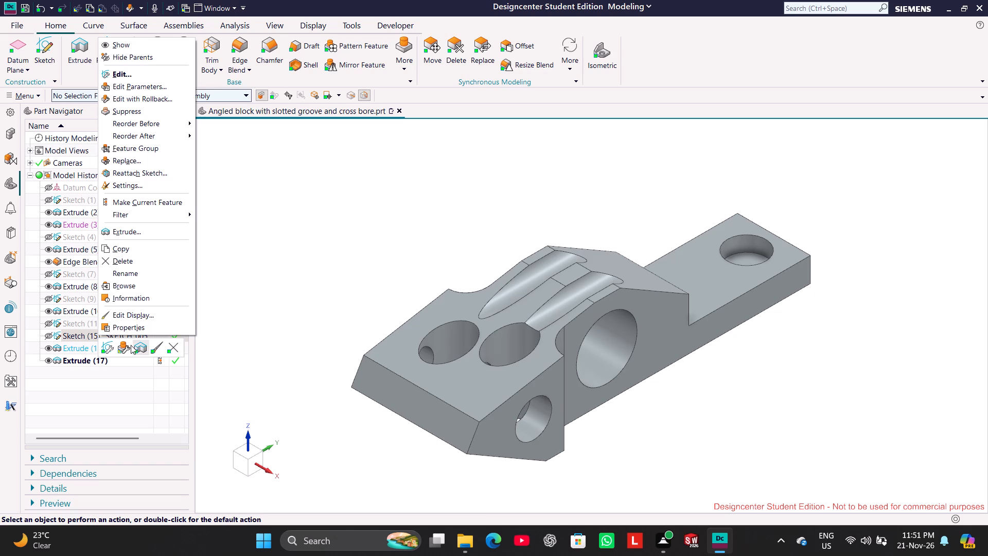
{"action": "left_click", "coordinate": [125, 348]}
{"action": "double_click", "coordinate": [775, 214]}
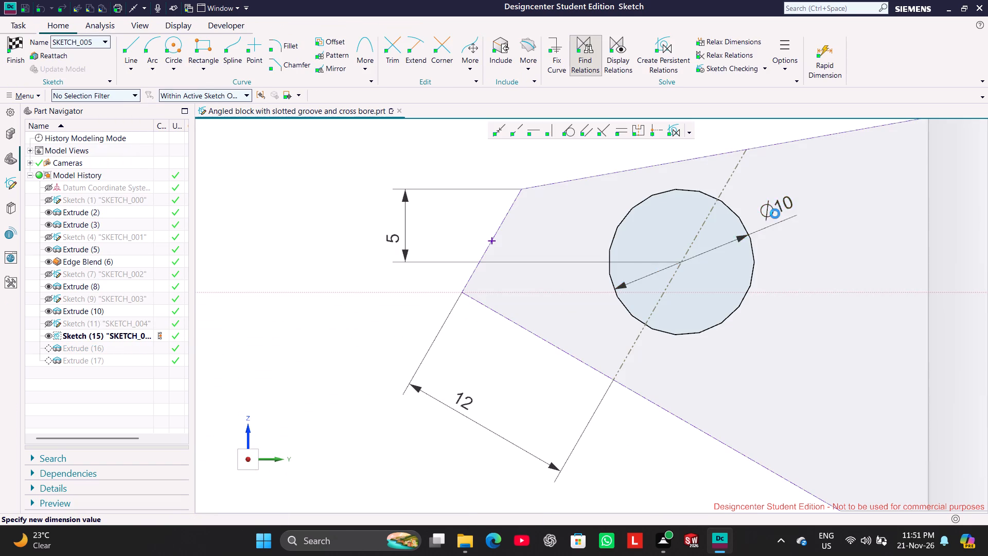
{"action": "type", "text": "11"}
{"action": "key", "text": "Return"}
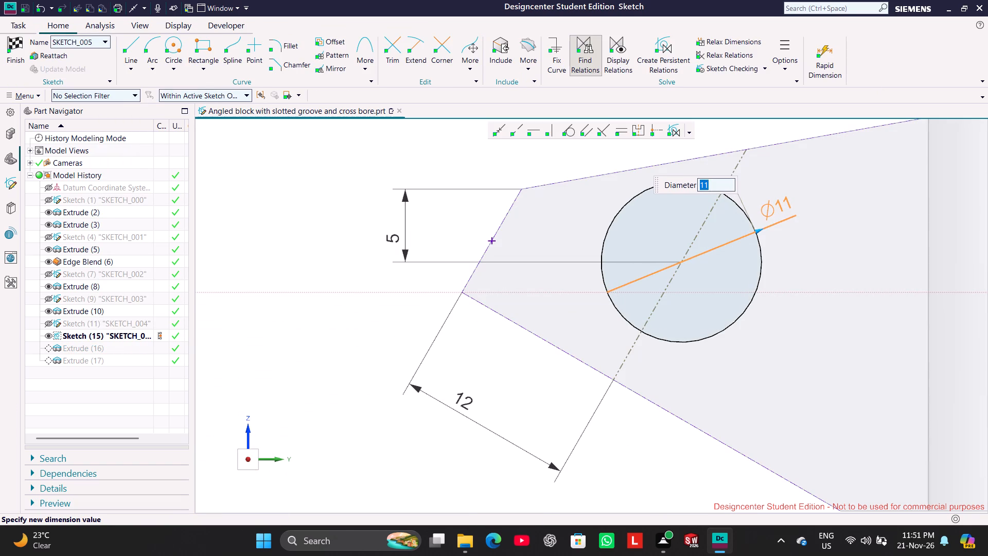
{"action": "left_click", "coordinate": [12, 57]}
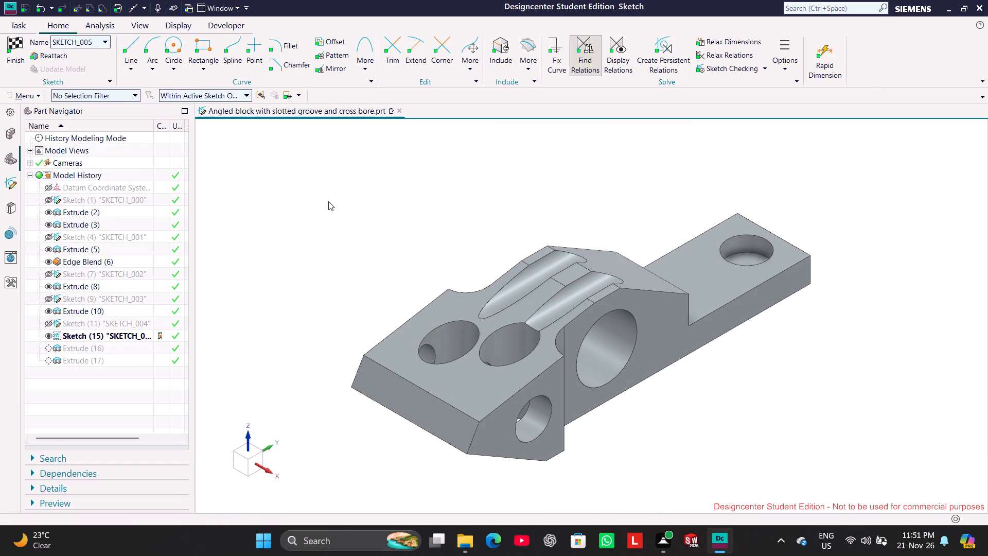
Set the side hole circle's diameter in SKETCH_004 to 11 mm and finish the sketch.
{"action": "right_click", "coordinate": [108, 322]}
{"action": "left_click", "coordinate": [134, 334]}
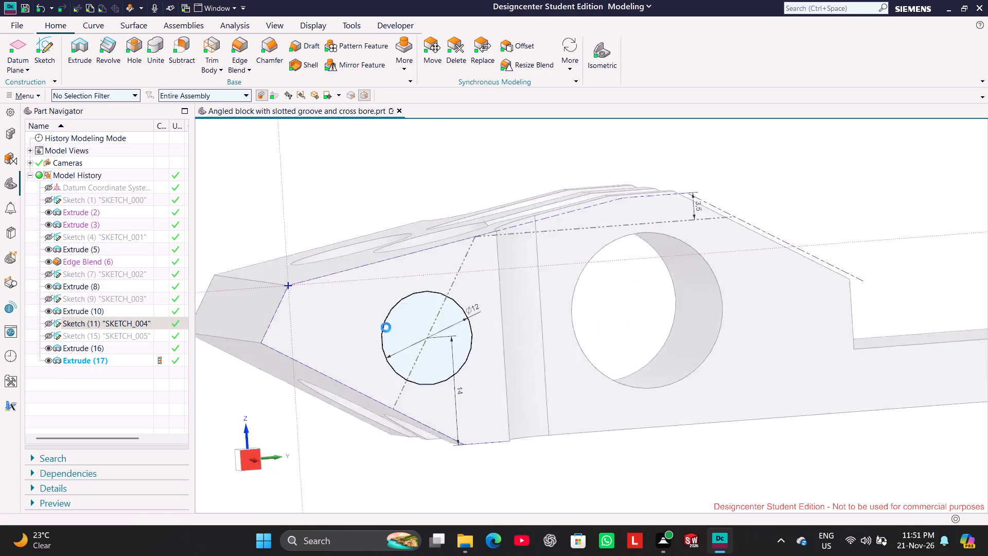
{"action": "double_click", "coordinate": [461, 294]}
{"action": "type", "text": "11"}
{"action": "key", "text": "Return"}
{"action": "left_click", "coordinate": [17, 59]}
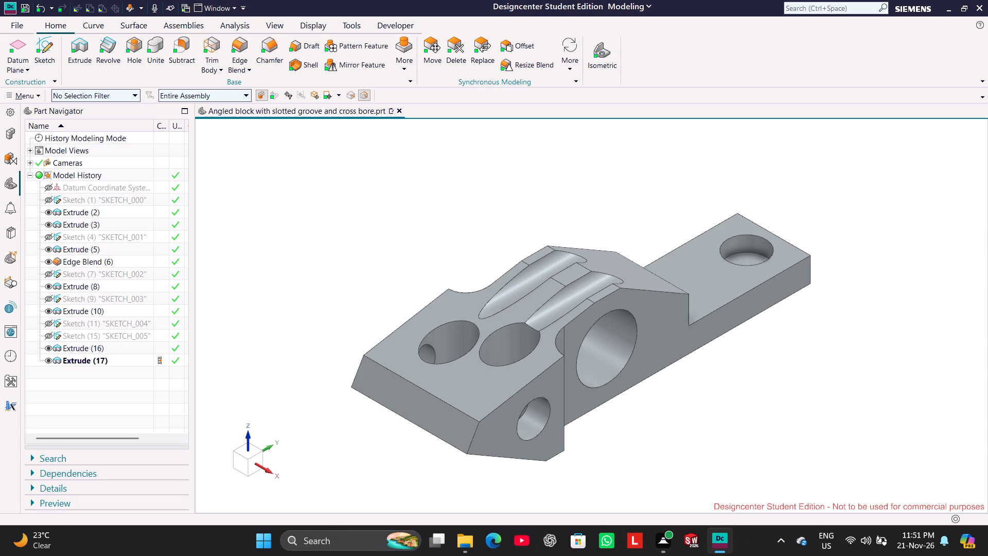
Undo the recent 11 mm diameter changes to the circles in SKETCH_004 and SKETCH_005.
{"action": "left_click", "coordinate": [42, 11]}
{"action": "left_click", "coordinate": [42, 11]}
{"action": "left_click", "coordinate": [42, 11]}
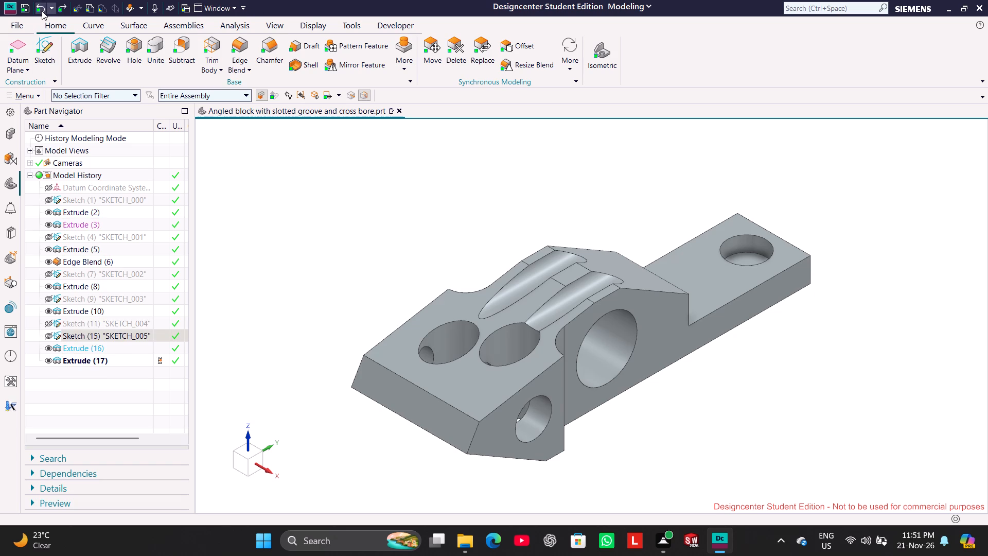
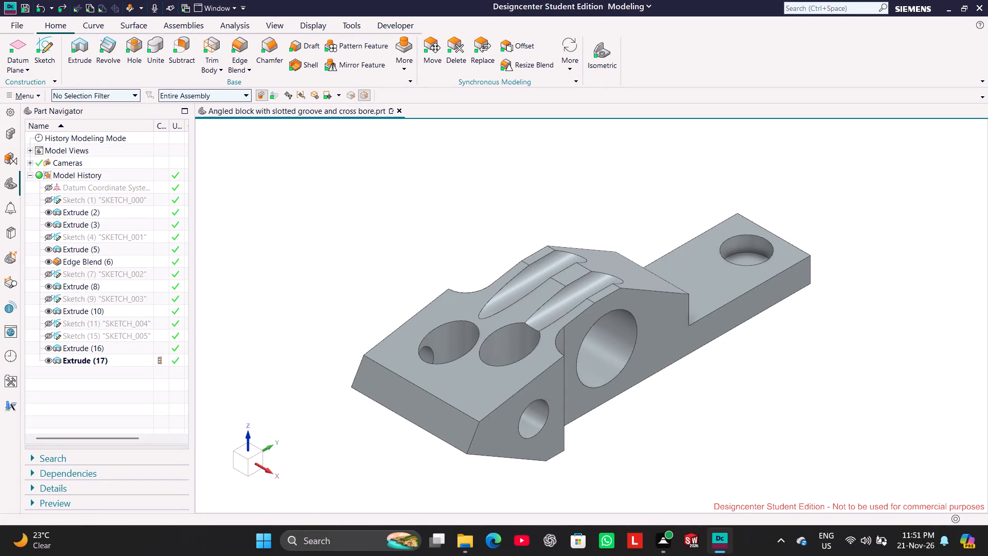
Stop the journal recording of the modeling session.
{"action": "left_click", "coordinate": [395, 24]}
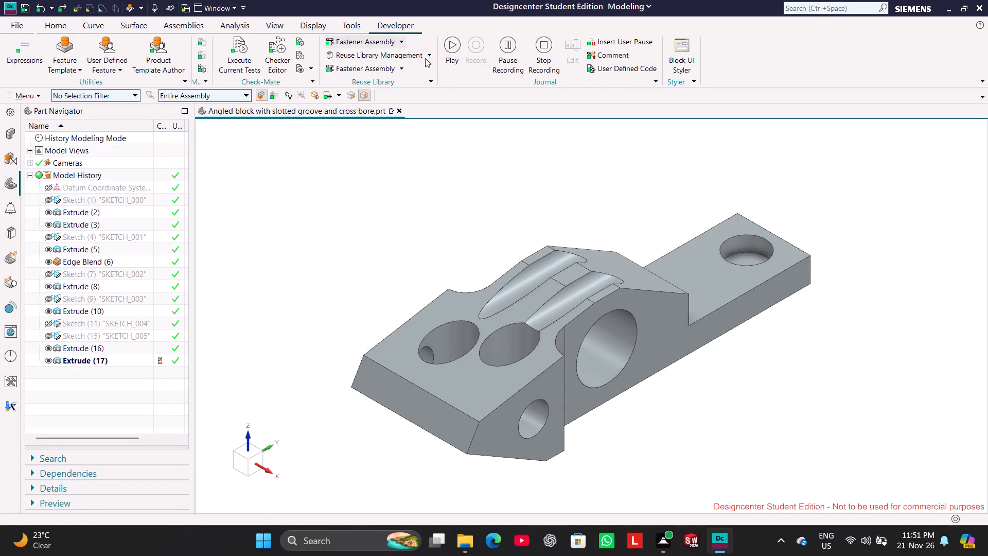
{"action": "left_click", "coordinate": [539, 57]}
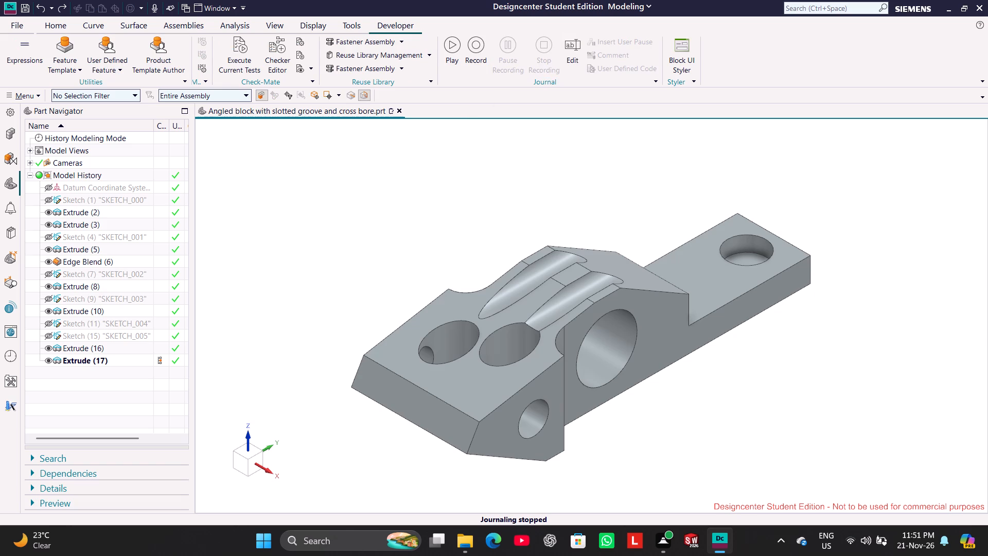
Save the angled block part file.
{"action": "left_click", "coordinate": [48, 24]}
{"action": "left_click", "coordinate": [20, 2]}
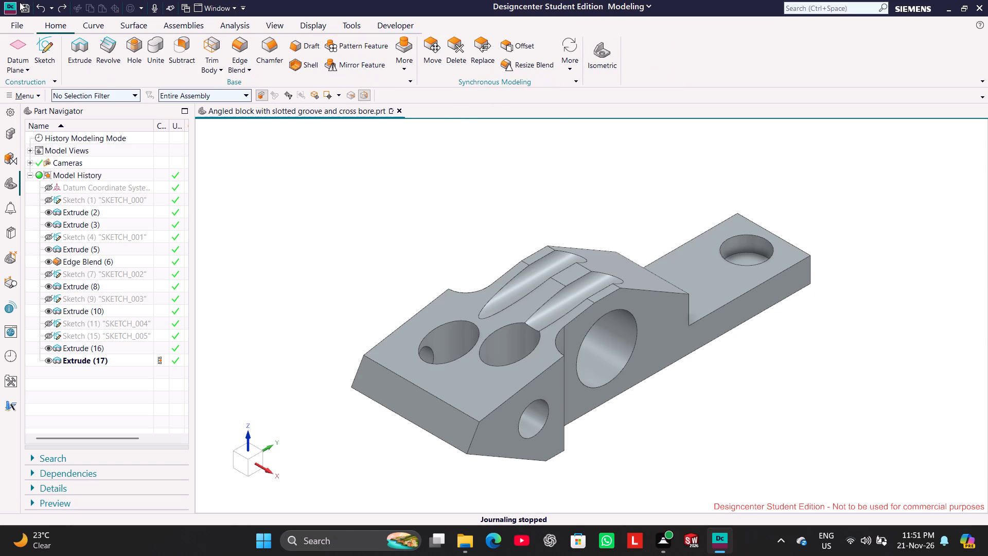
{"action": "left_click", "coordinate": [23, 2]}
{"action": "triple_click", "coordinate": [25, 7]}
{"action": "triple_click", "coordinate": [25, 7]}
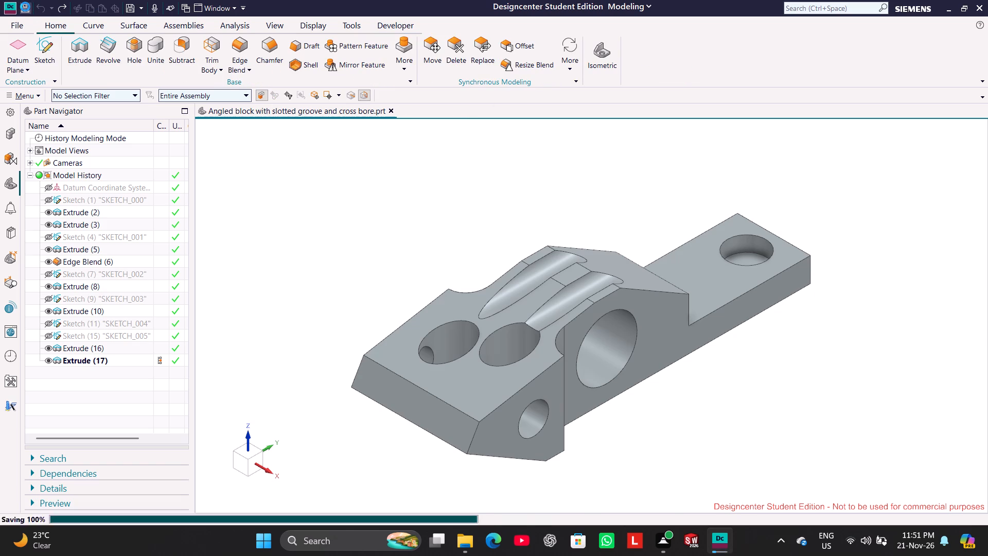
{"action": "triple_click", "coordinate": [25, 7]}
Print the current display with Microsoft Print to PDF, saving it in Tasks Done as "Angled block with slotted groove and cross bore".
{"action": "left_click", "coordinate": [19, 20]}
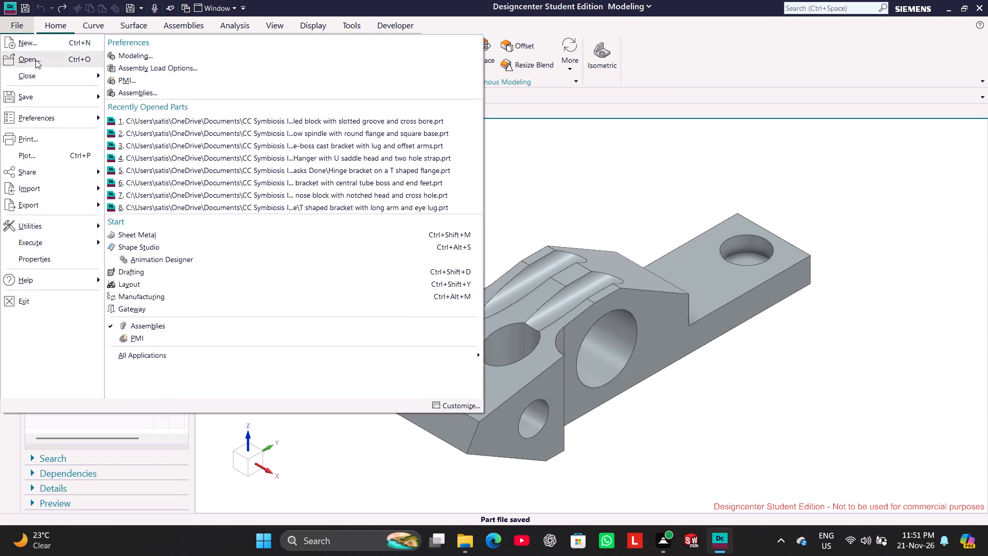
{"action": "left_click", "coordinate": [37, 135]}
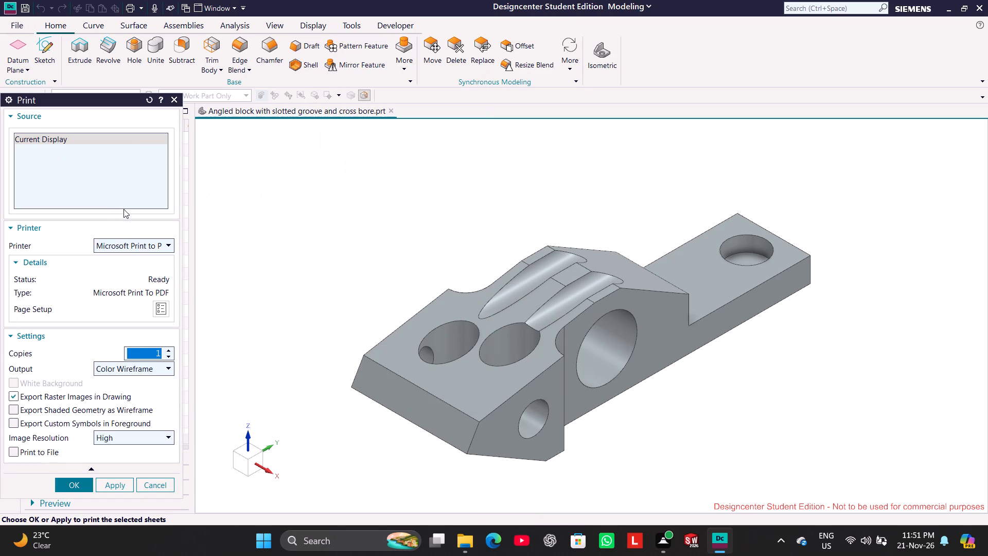
{"action": "left_click", "coordinate": [85, 486]}
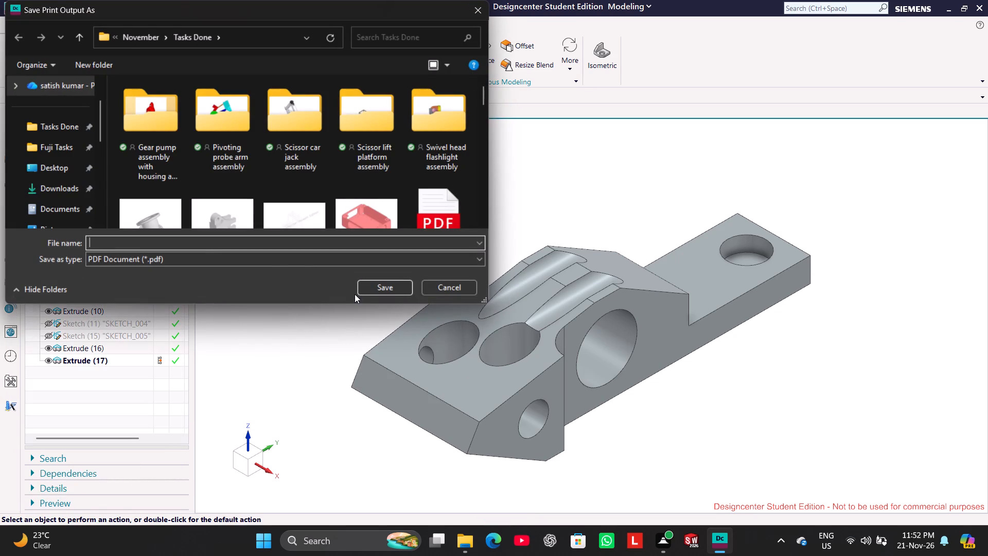
{"action": "right_click", "coordinate": [203, 245]}
{"action": "left_click", "coordinate": [239, 304]}
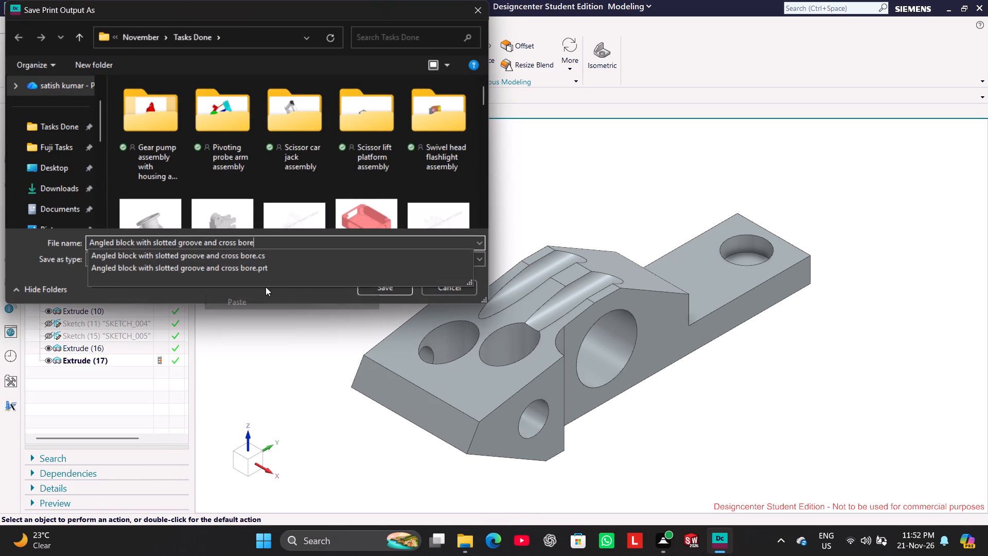
{"action": "left_click", "coordinate": [383, 291]}
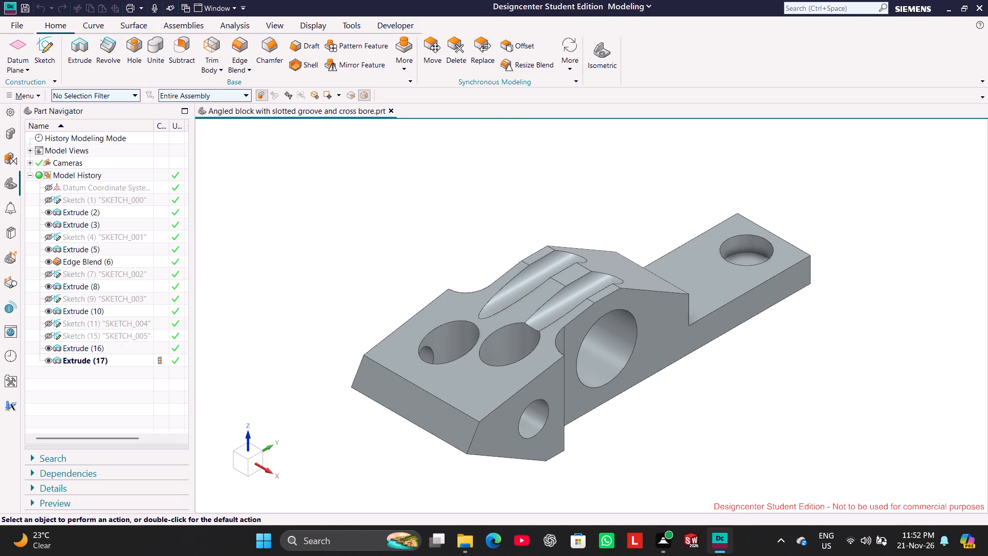
Close the angled block part.
{"action": "left_click", "coordinate": [389, 111]}
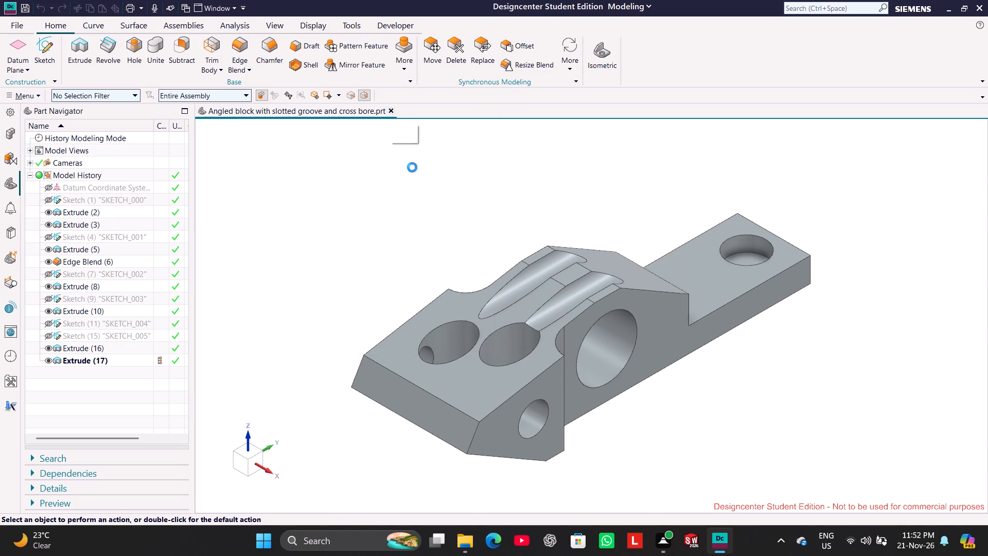